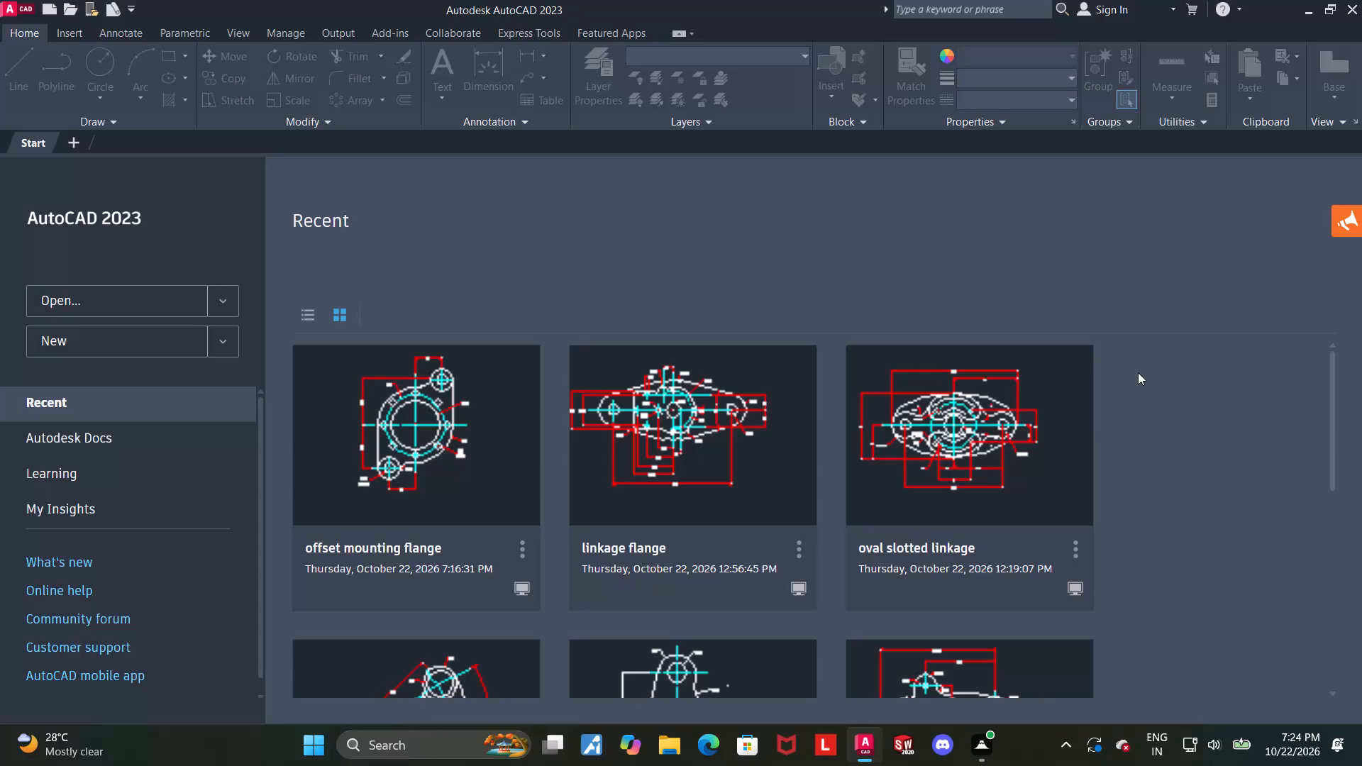
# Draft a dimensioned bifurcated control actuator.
# Start a new blank drawing.
pyautogui.click(165, 328)
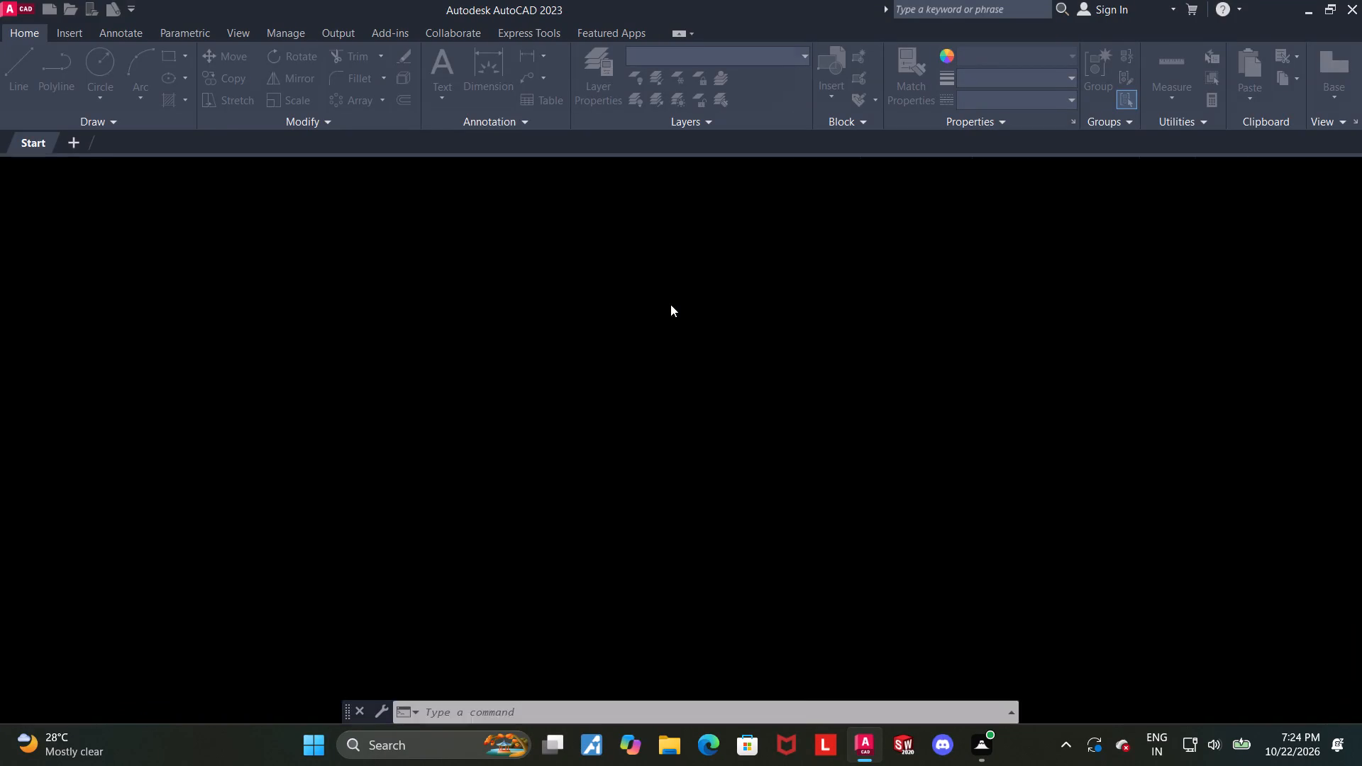
# Turn on command log recording with LOGFILEON.
pyautogui.write('logfile')
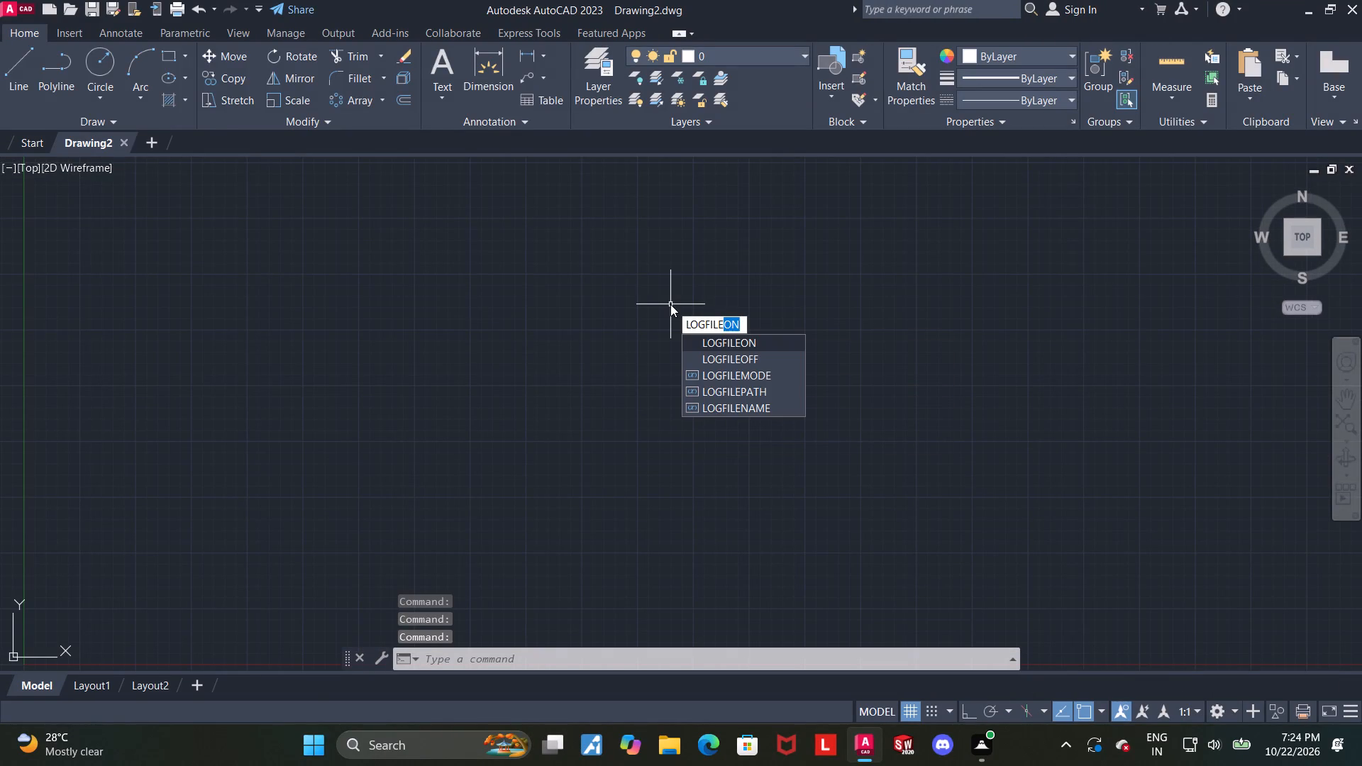
pyautogui.click(719, 338)
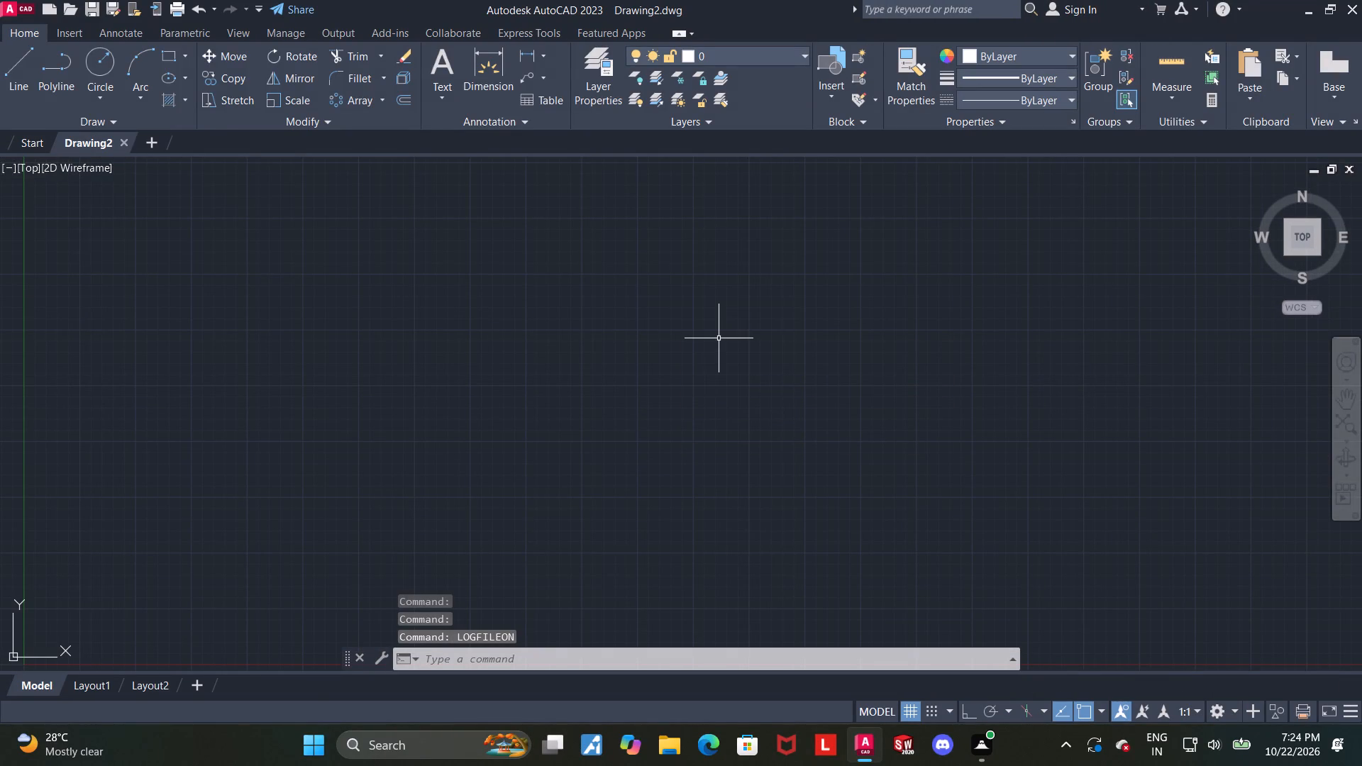
pyautogui.press('Return')
pyautogui.press('Return')
# Set the model space limits from 0,0 to 100,100.
pyautogui.write('limits')
pyautogui.press('Return')
pyautogui.write('0,0')
pyautogui.press('Return')
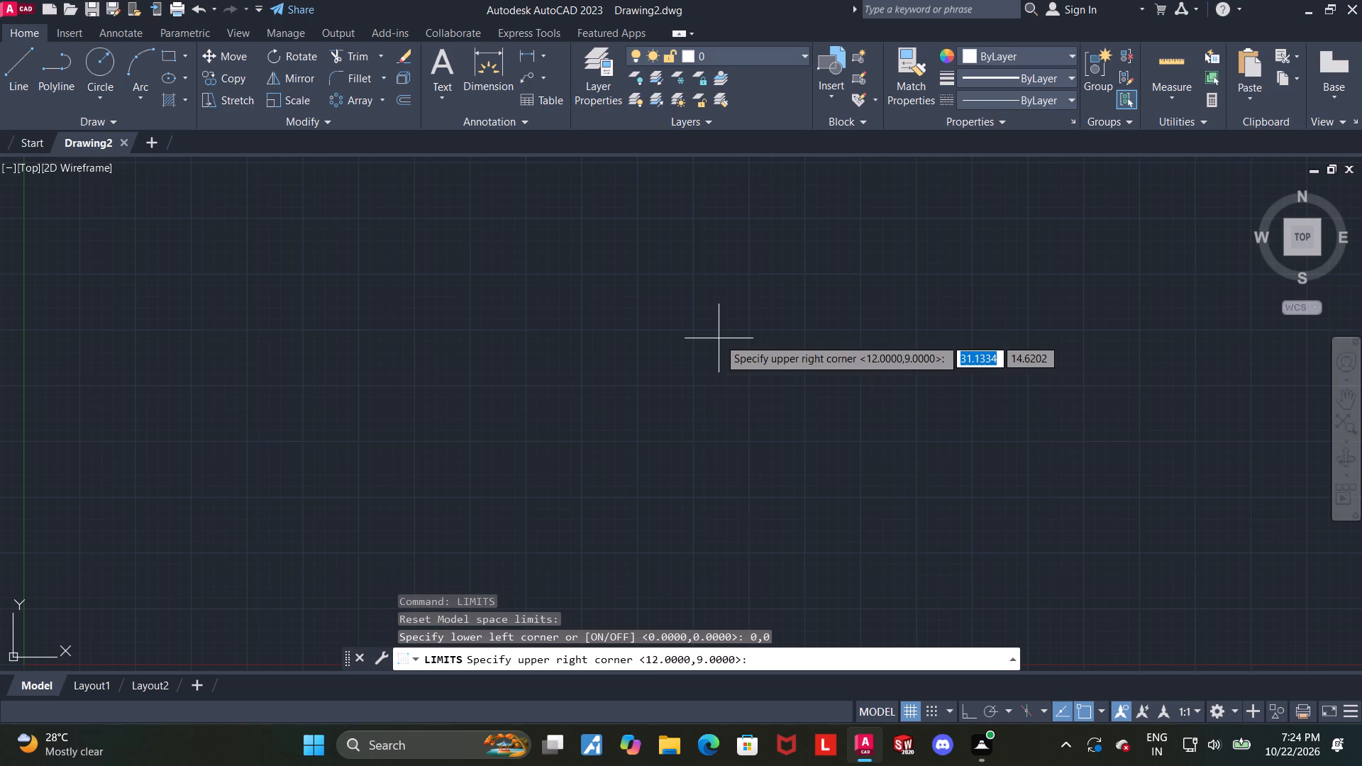
pyautogui.write('100')
pyautogui.write(',100')
pyautogui.press('Return')
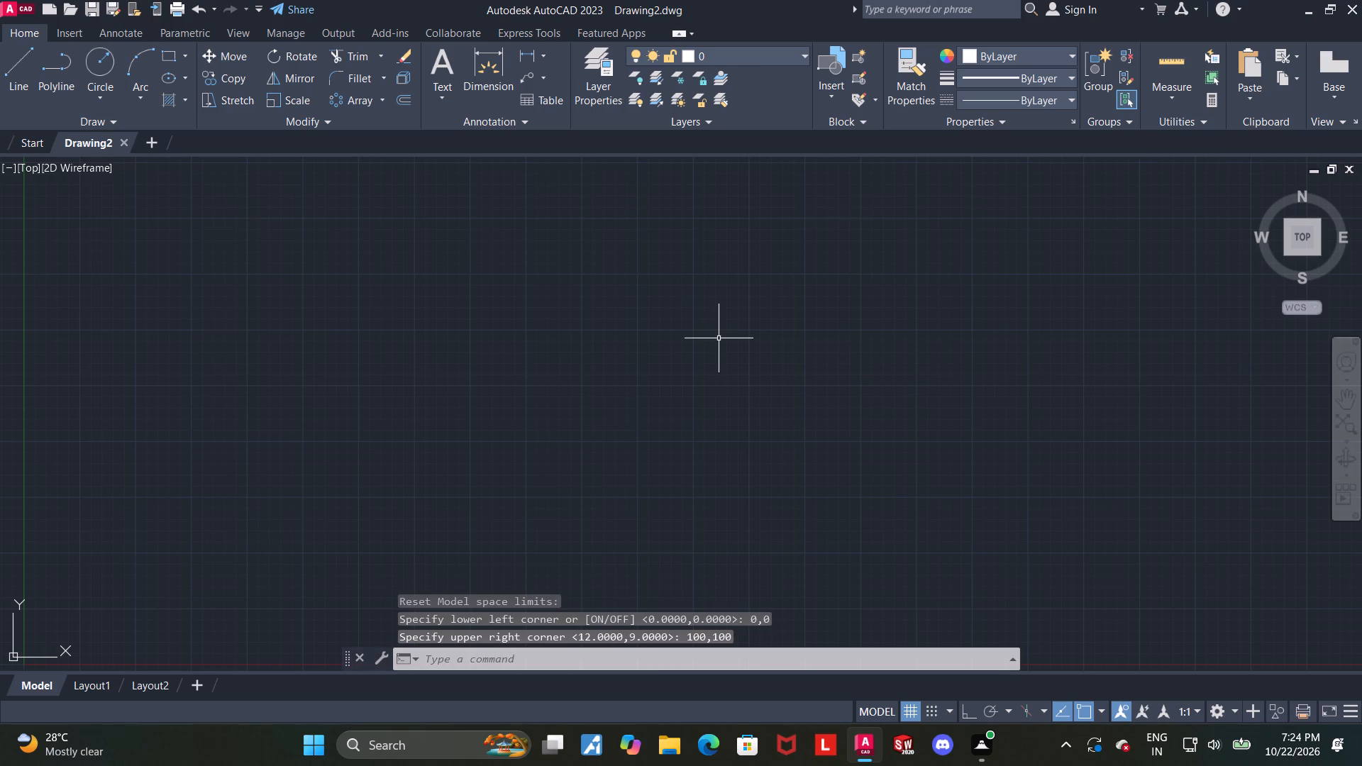
# Draw a circle of radius 22 in the open area above and to the right of the origin.
pyautogui.scroll(-2, 719, 338)
pyautogui.moveTo(774, 359); pyautogui.dragTo(552, 453, button='middle')
pyautogui.moveTo(939, 311); pyautogui.dragTo(883, 372, button='middle')
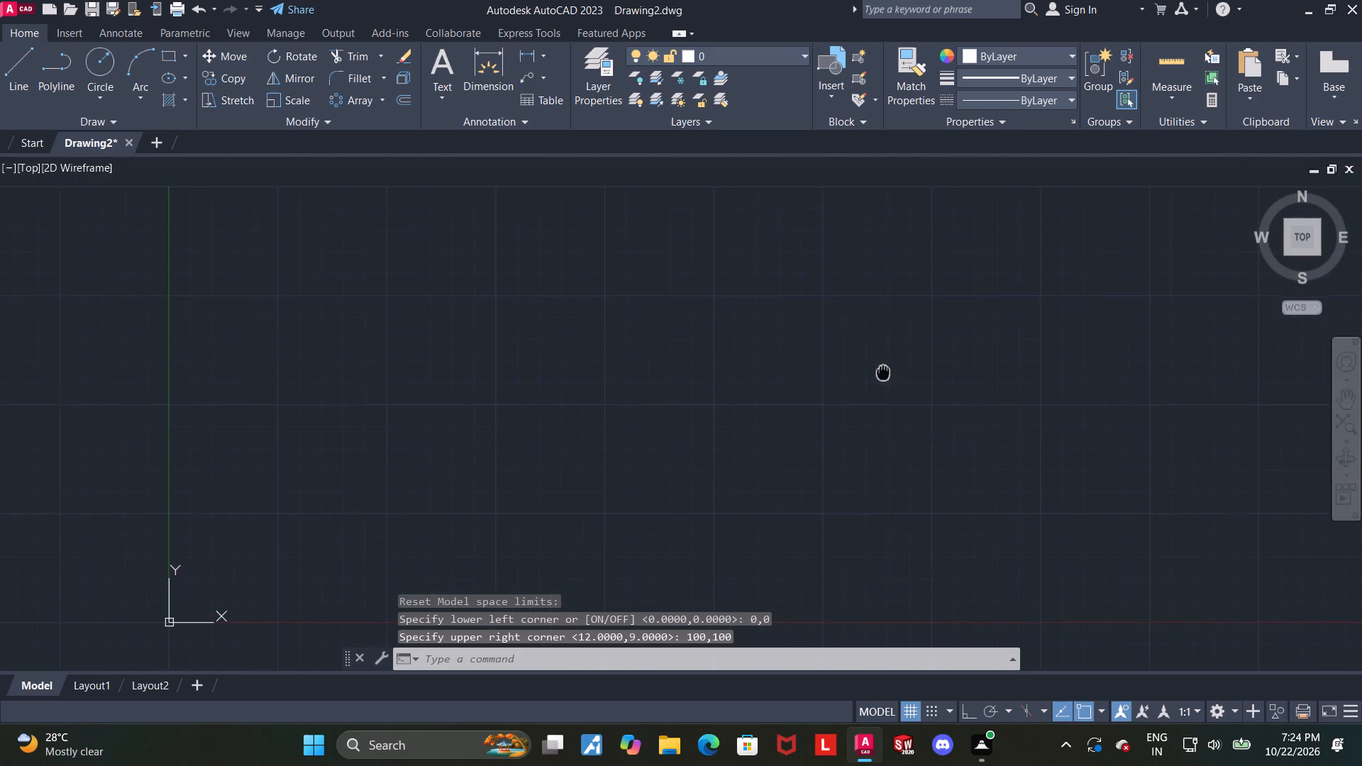
pyautogui.moveTo(883, 372); pyautogui.dragTo(881, 373, button='middle')
pyautogui.scroll(-1, 882, 360)
pyautogui.moveTo(897, 349); pyautogui.dragTo(601, 414, button='middle')
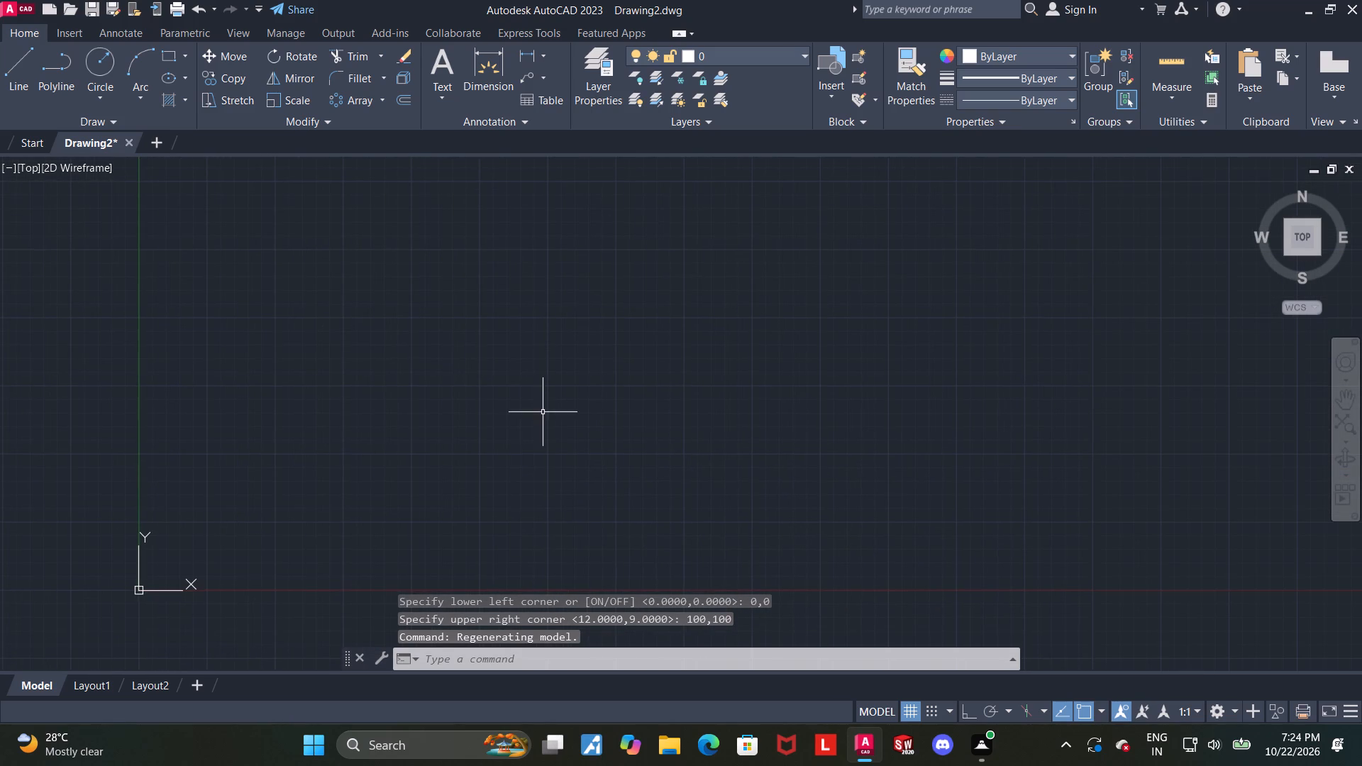
pyautogui.click(112, 69)
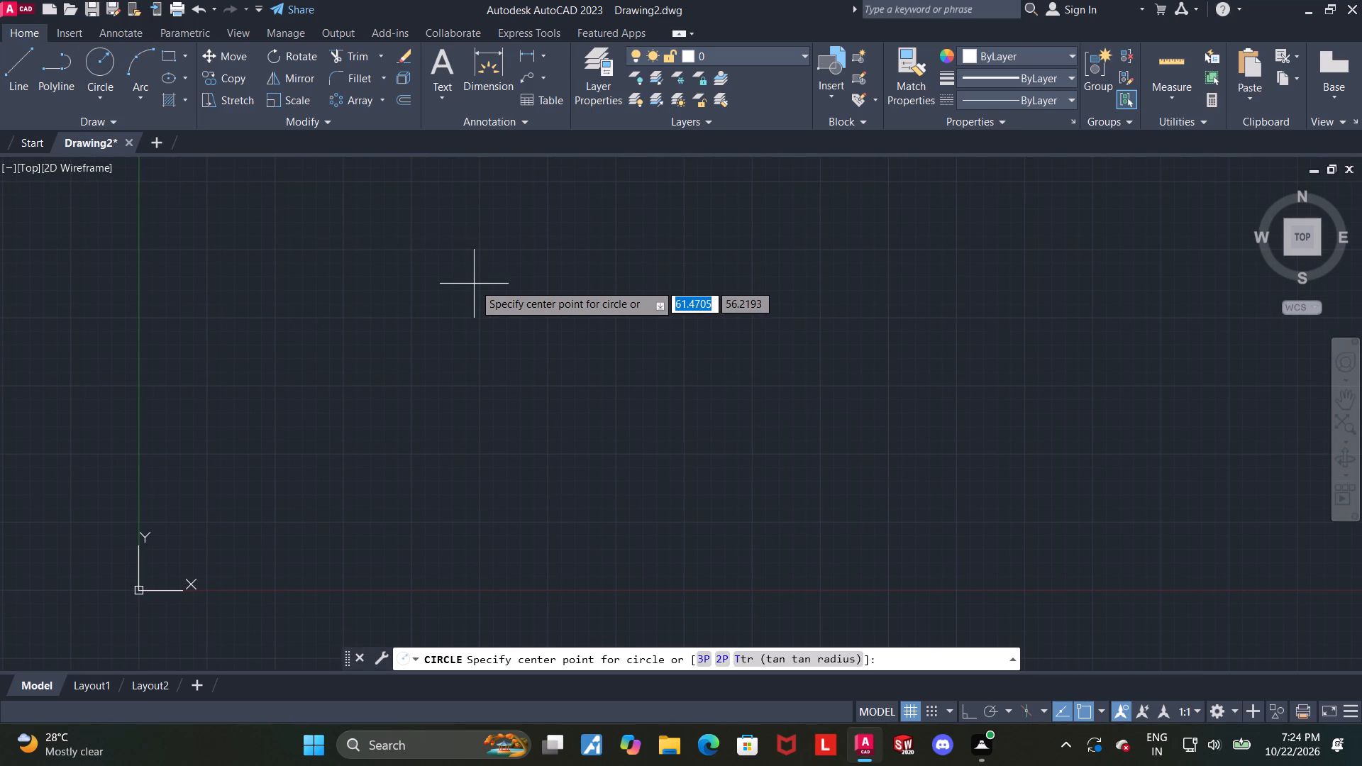
pyautogui.click(493, 277)
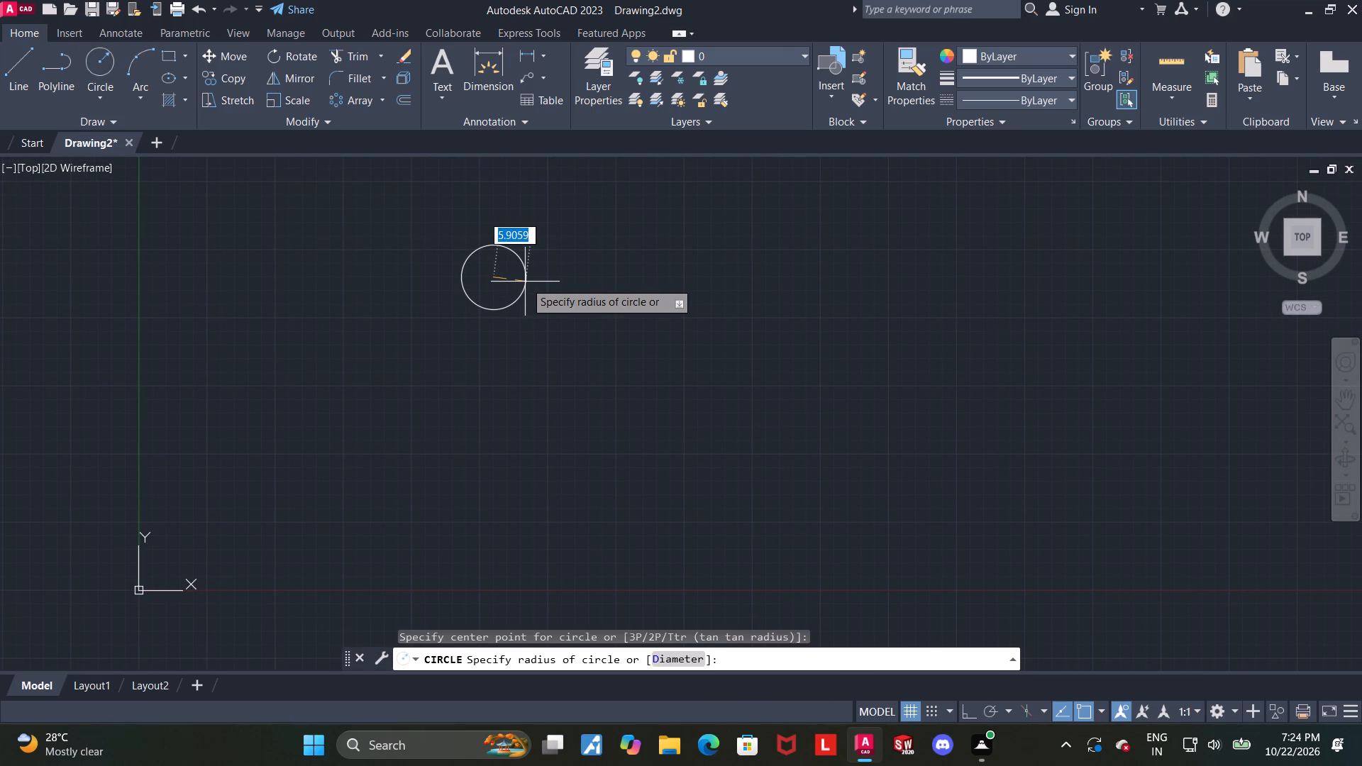
pyautogui.write('22')
pyautogui.press('Return')
pyautogui.press('Escape')
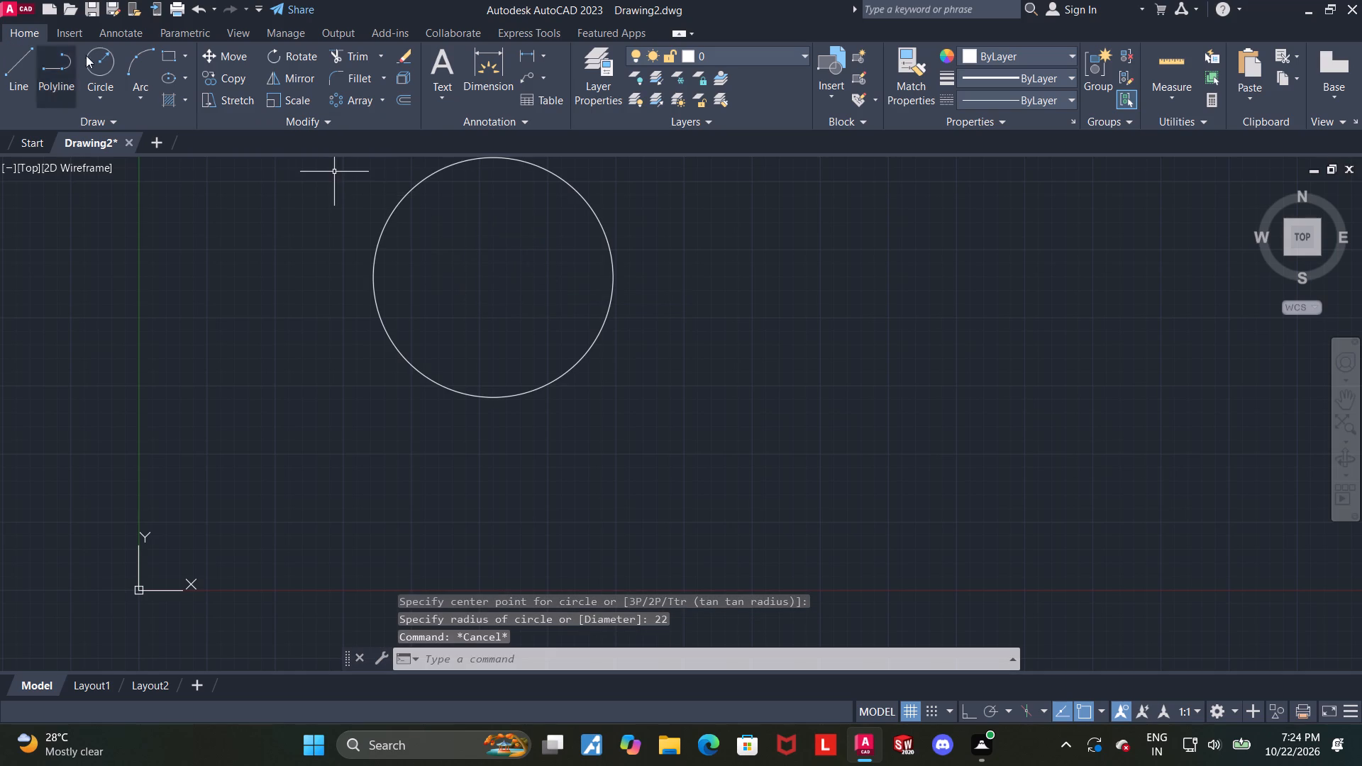
# Draw a concentric circle of radius 10 inside the first circle.
pyautogui.click(104, 64)
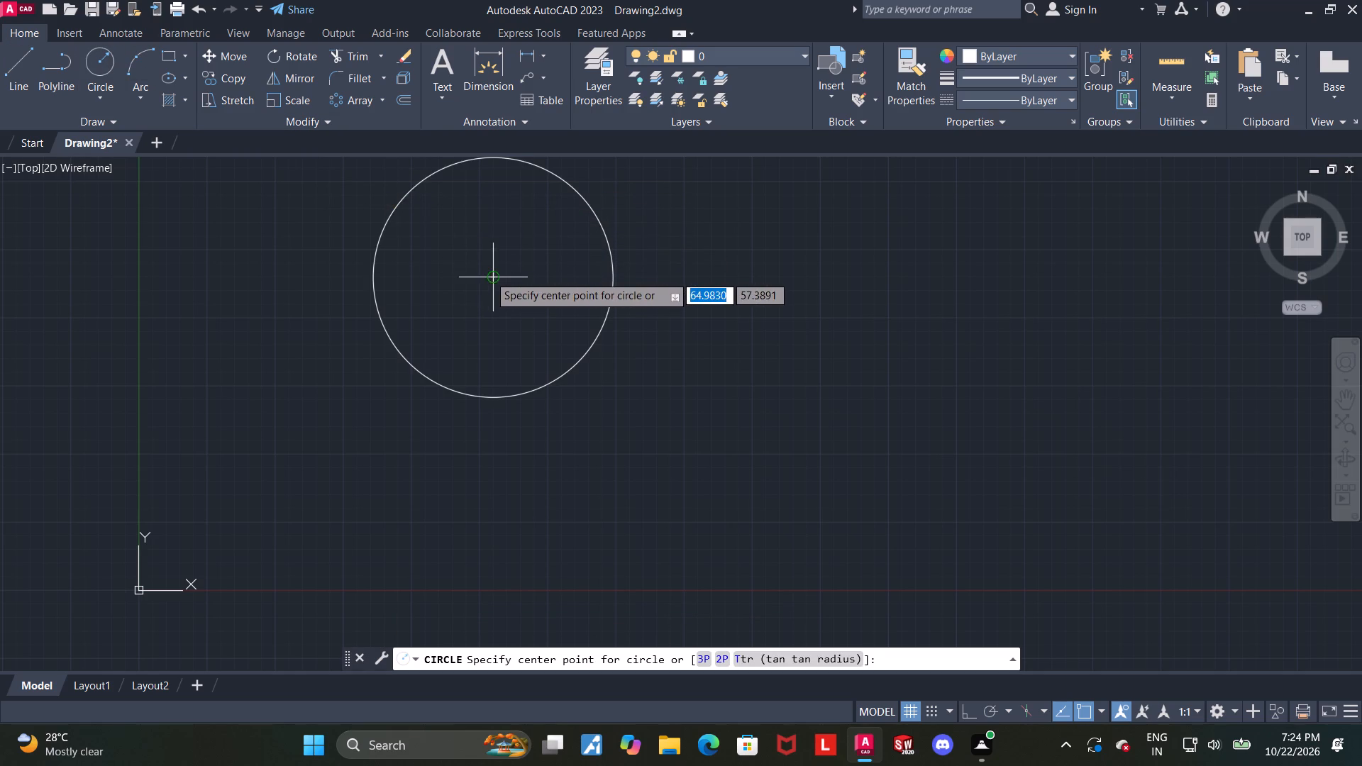
pyautogui.click(491, 276)
pyautogui.press('1')
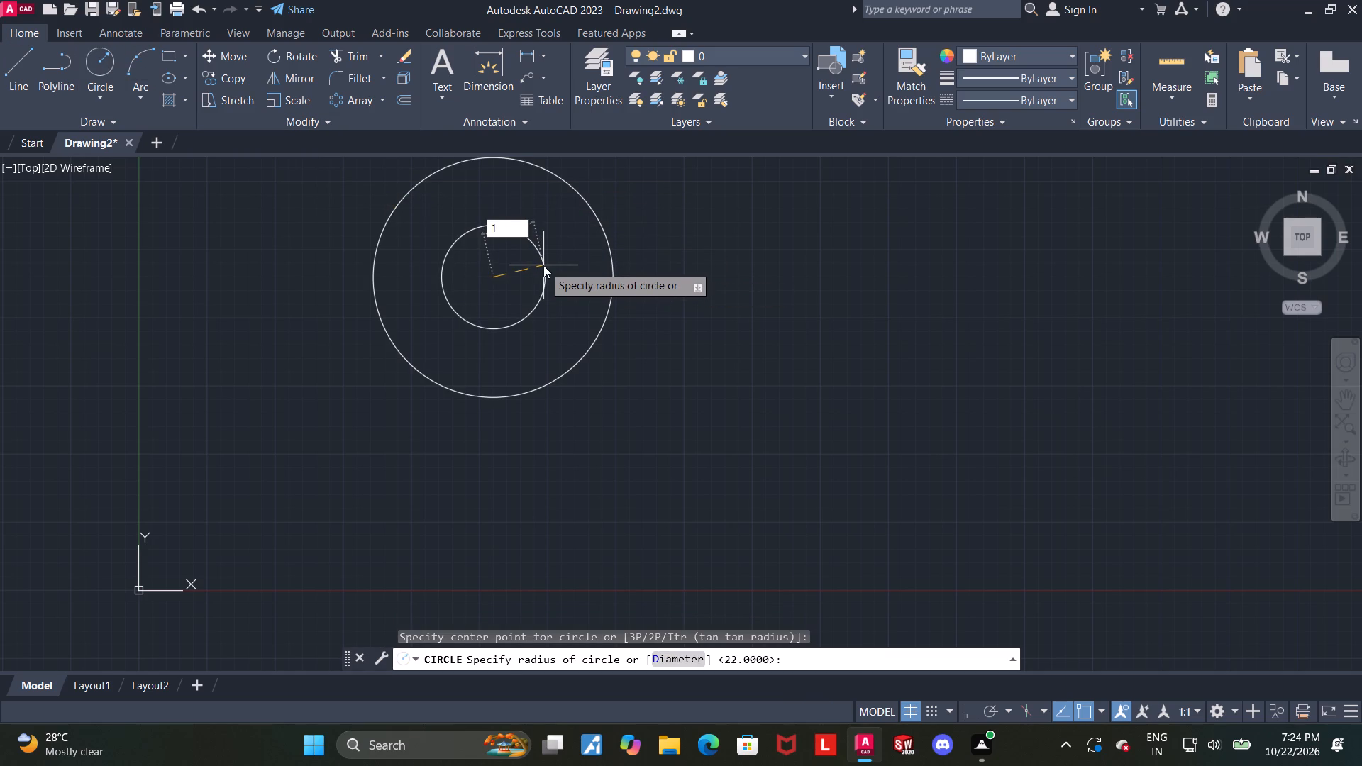
pyautogui.press('0')
pyautogui.press('Return')
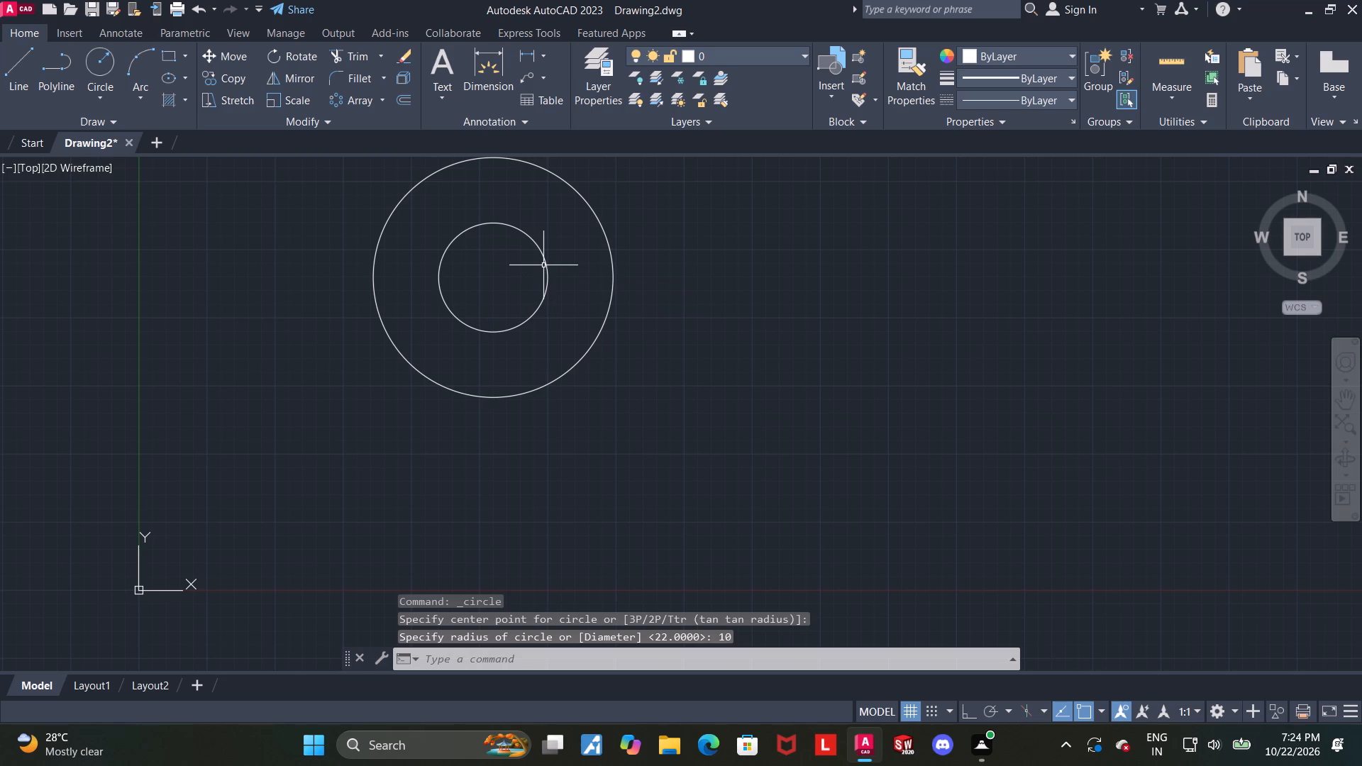
# With Ortho on, draw a line 14 units right from the circles' centre, continuing about 33.5 units straight up.
pyautogui.moveTo(687, 302); pyautogui.dragTo(631, 331, button='middle')
pyautogui.scroll(-1, 597, 296)
pyautogui.middleClick(611, 293)
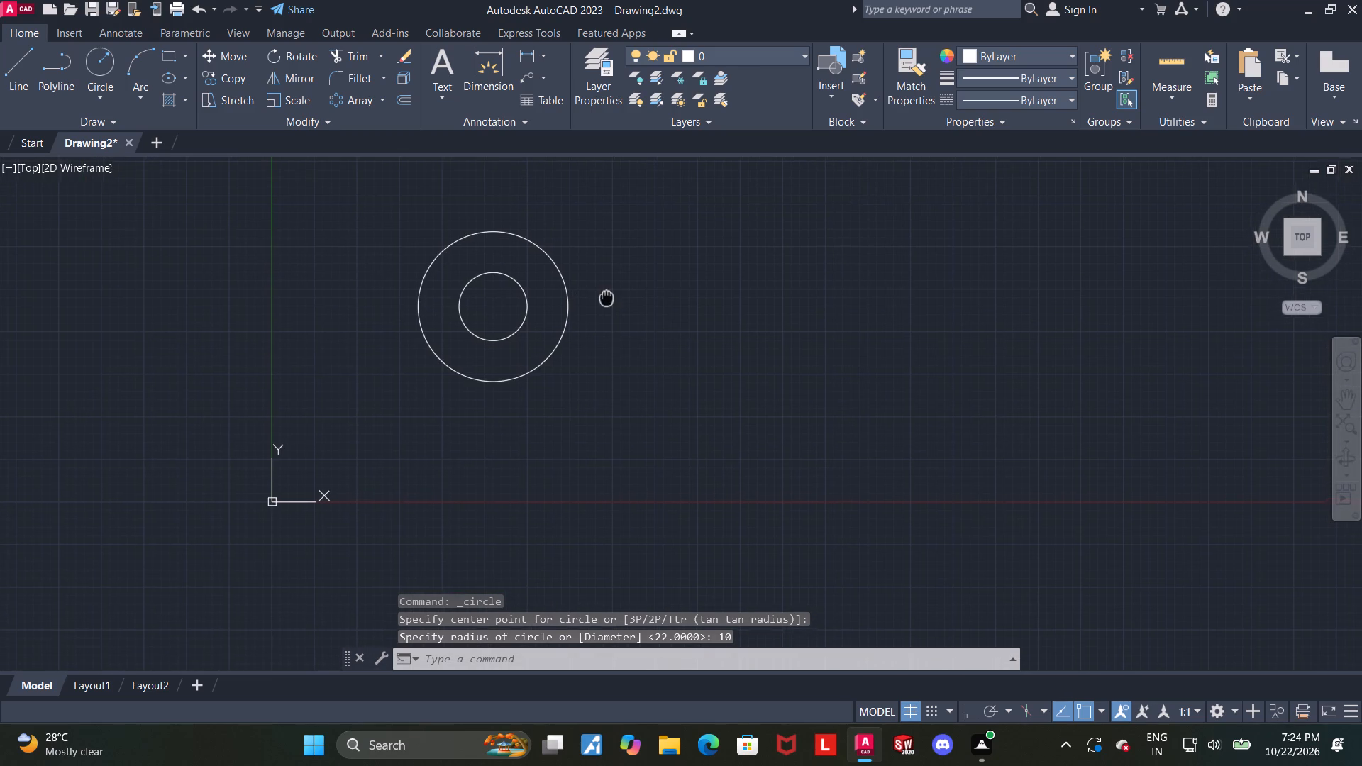
pyautogui.press('Escape')
pyautogui.click(9, 72)
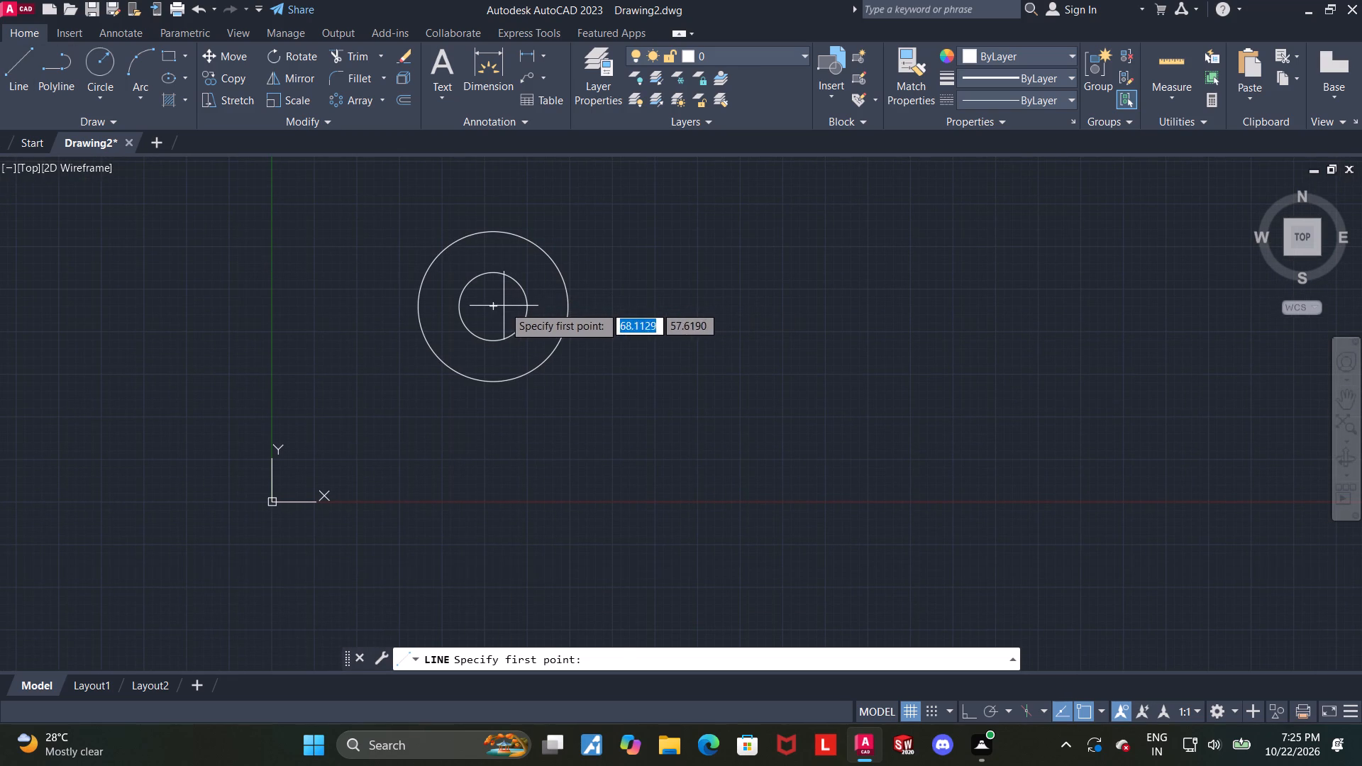
pyautogui.click(494, 306)
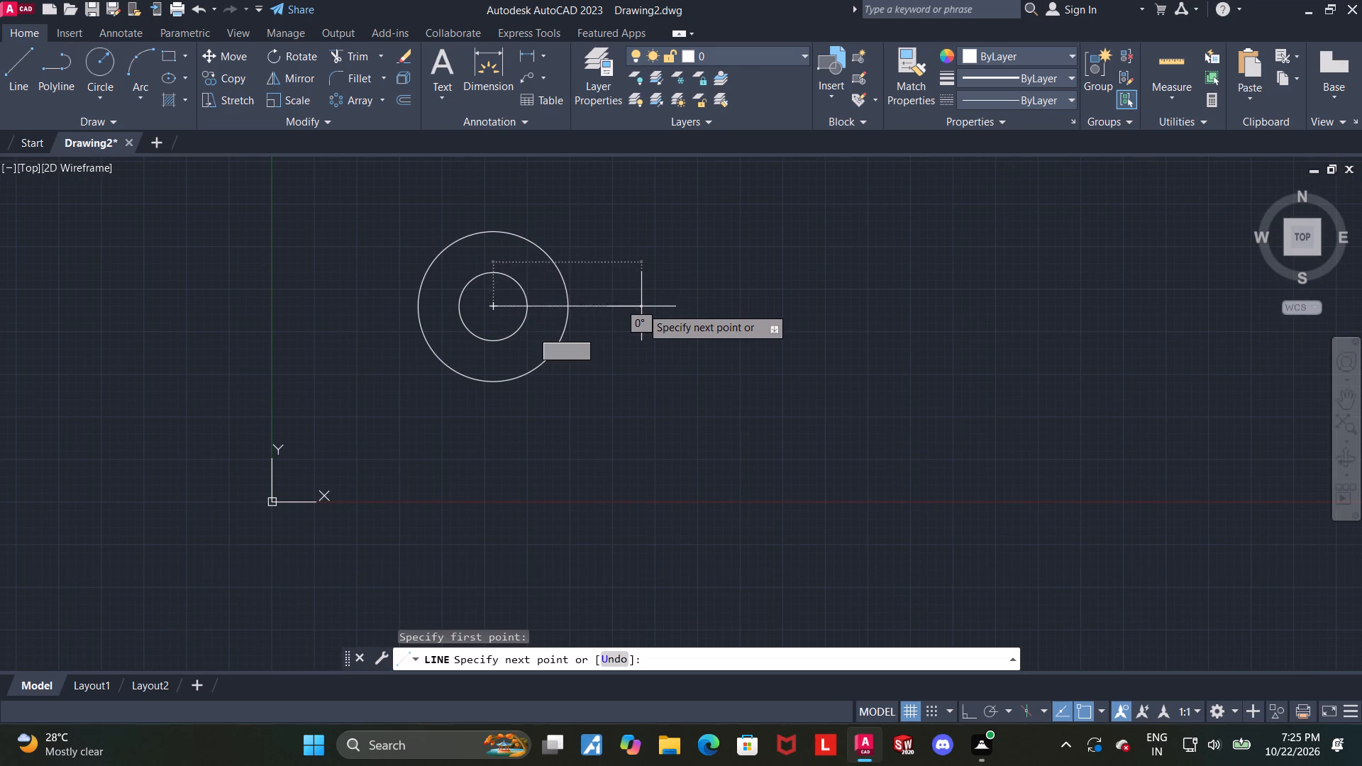
pyautogui.press('F8')
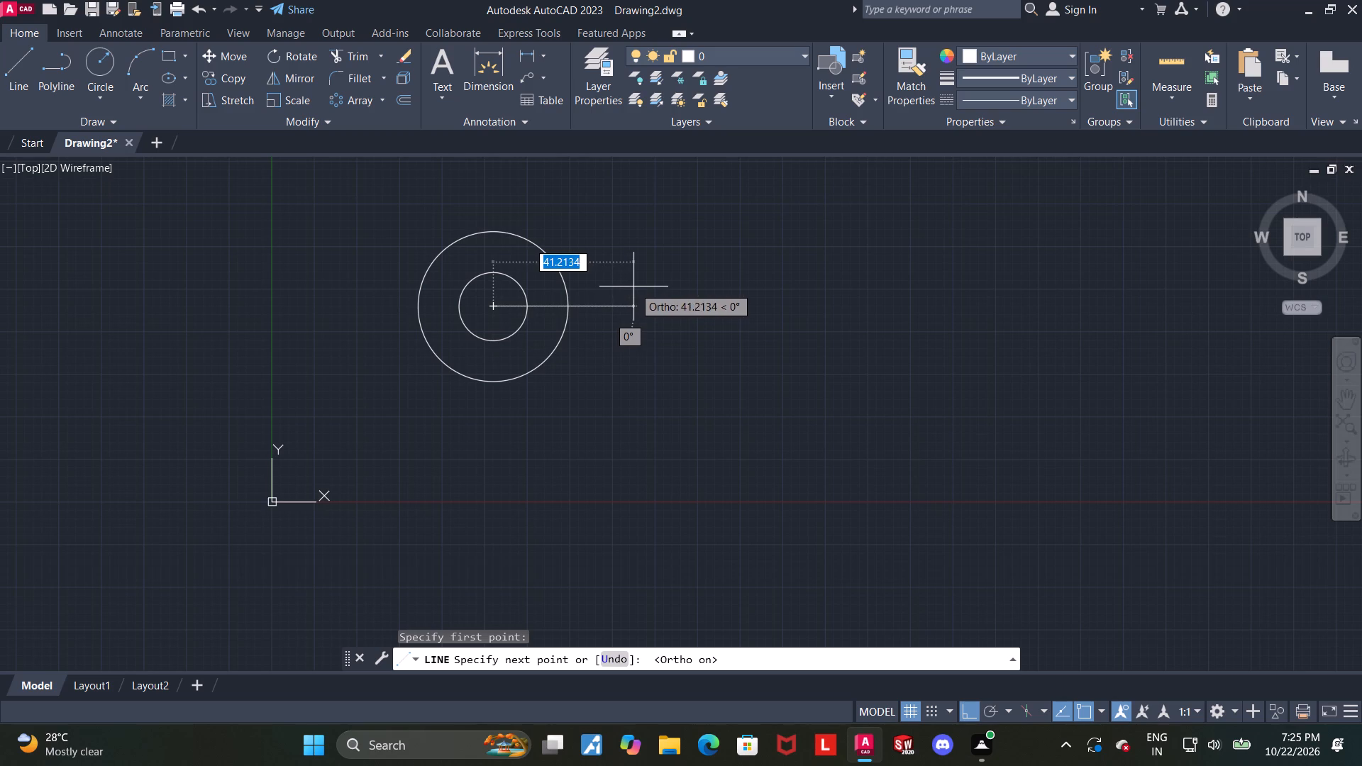
pyautogui.write('14')
pyautogui.press('Return')
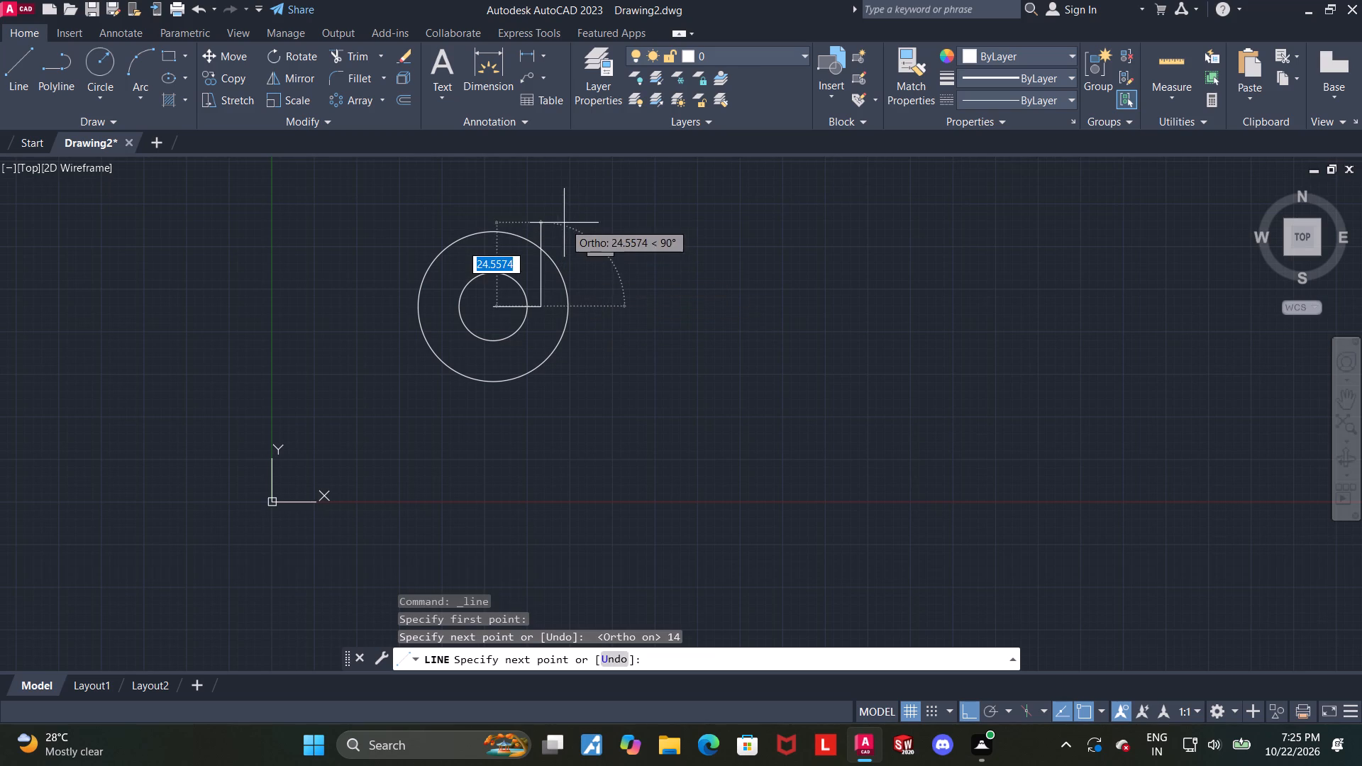
pyautogui.click(516, 191)
pyautogui.press('Escape')
# Draw a vertical line down from the end of the 14-unit line to below the outer circle.
pyautogui.click(9, 61)
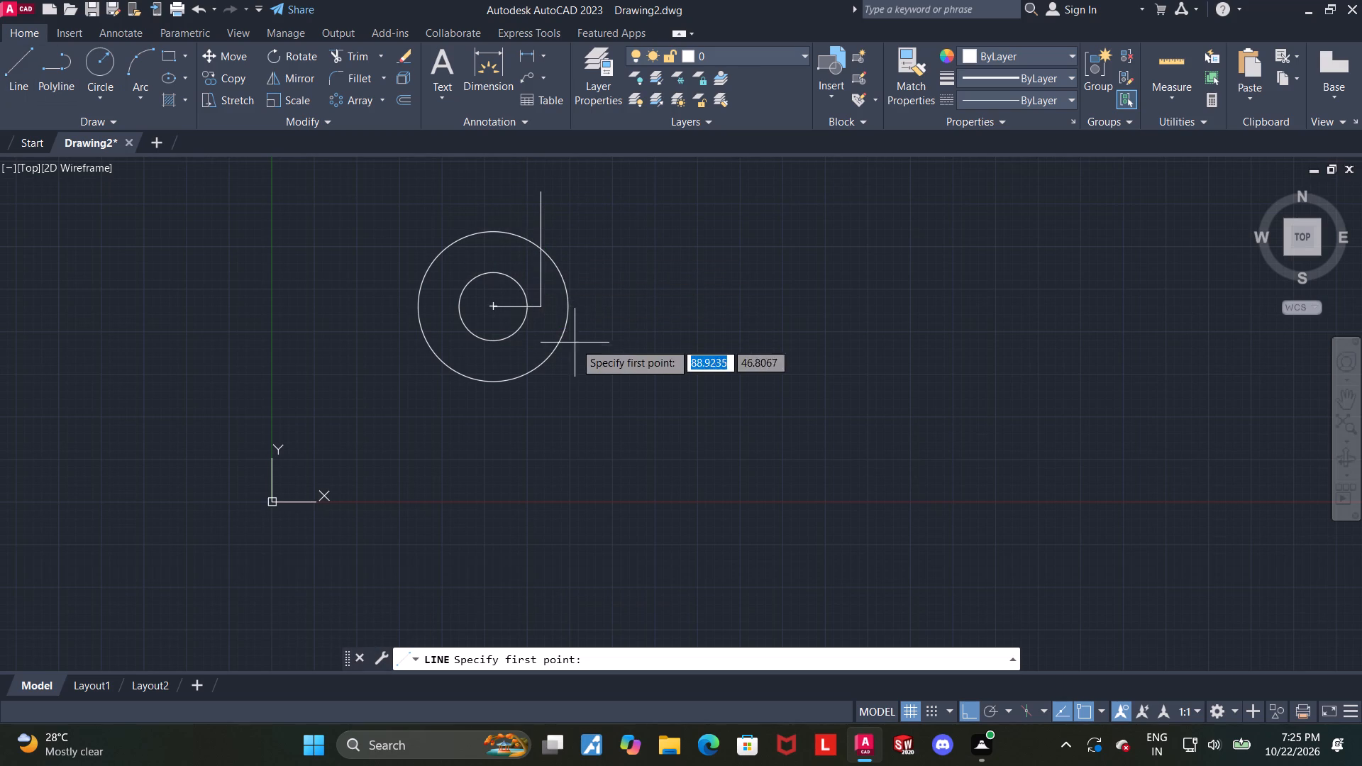
pyautogui.click(542, 311)
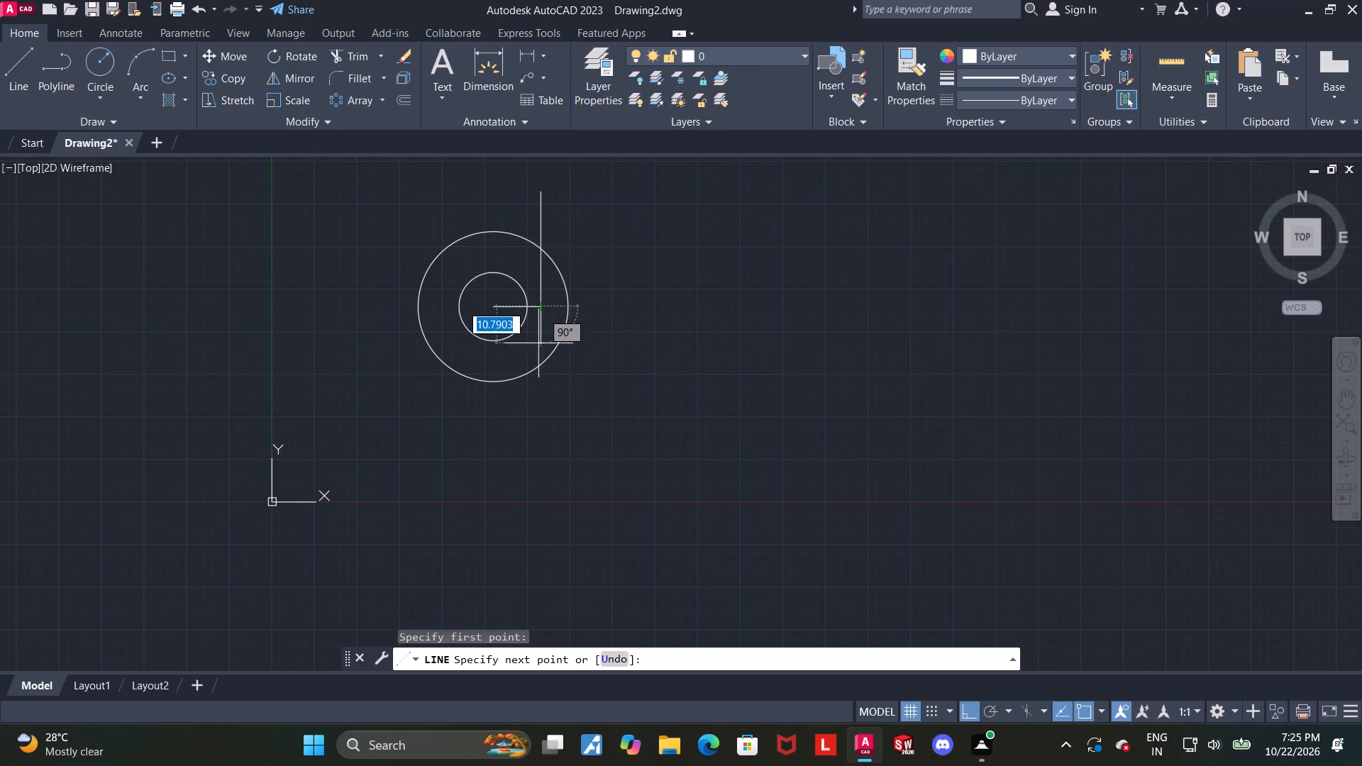
pyautogui.click(534, 422)
pyautogui.press('Escape')
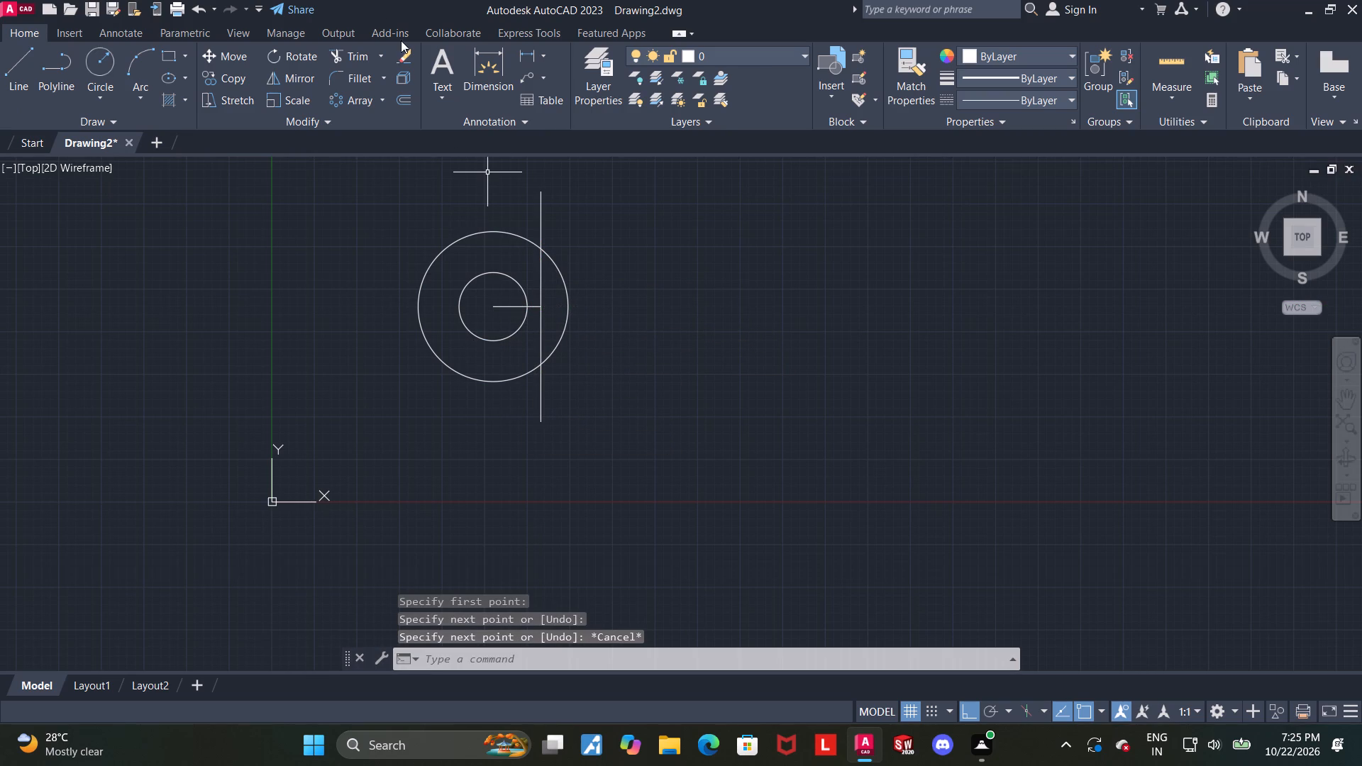
# Trim the part of the outer circle lying right of the vertical line.
pyautogui.click(350, 63)
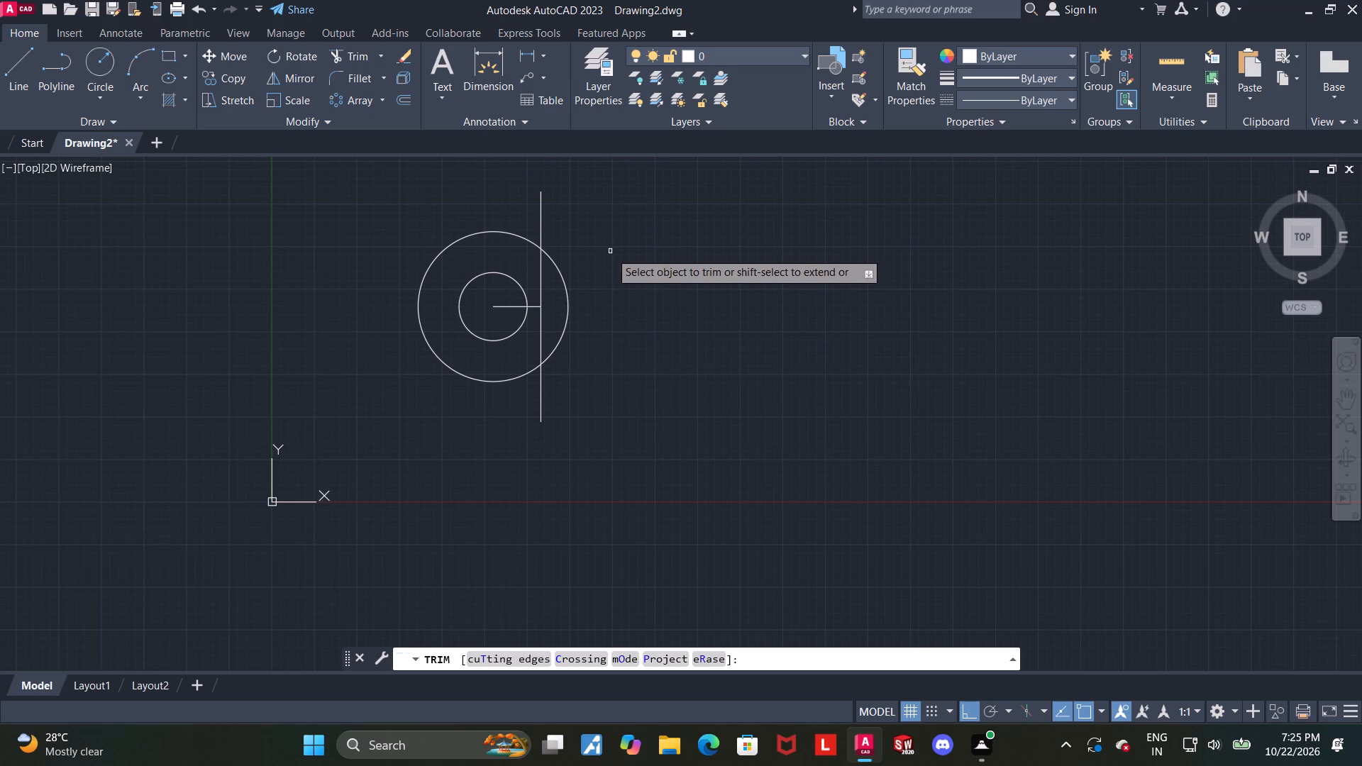
pyautogui.click(564, 284)
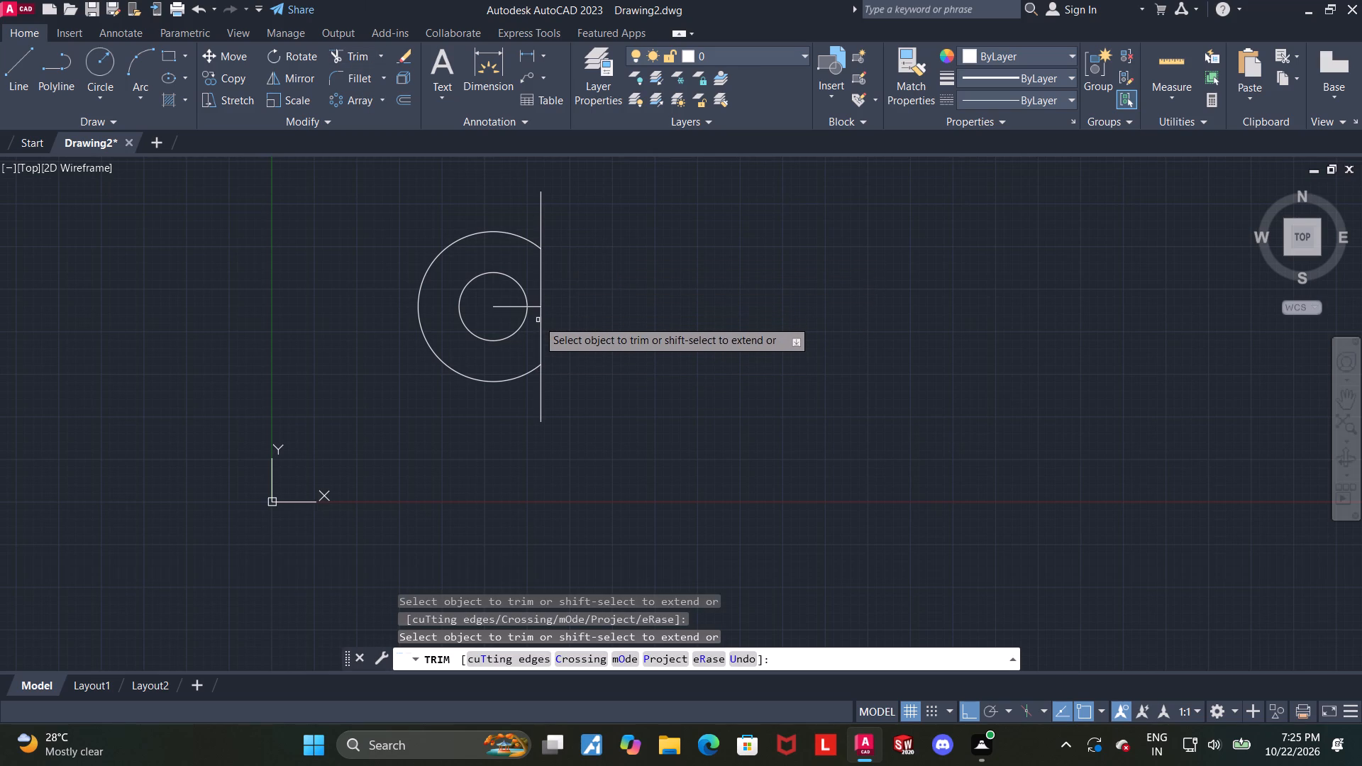
pyautogui.scroll(-1, 620, 319)
pyautogui.scroll(1, 614, 287)
pyautogui.press('Escape')
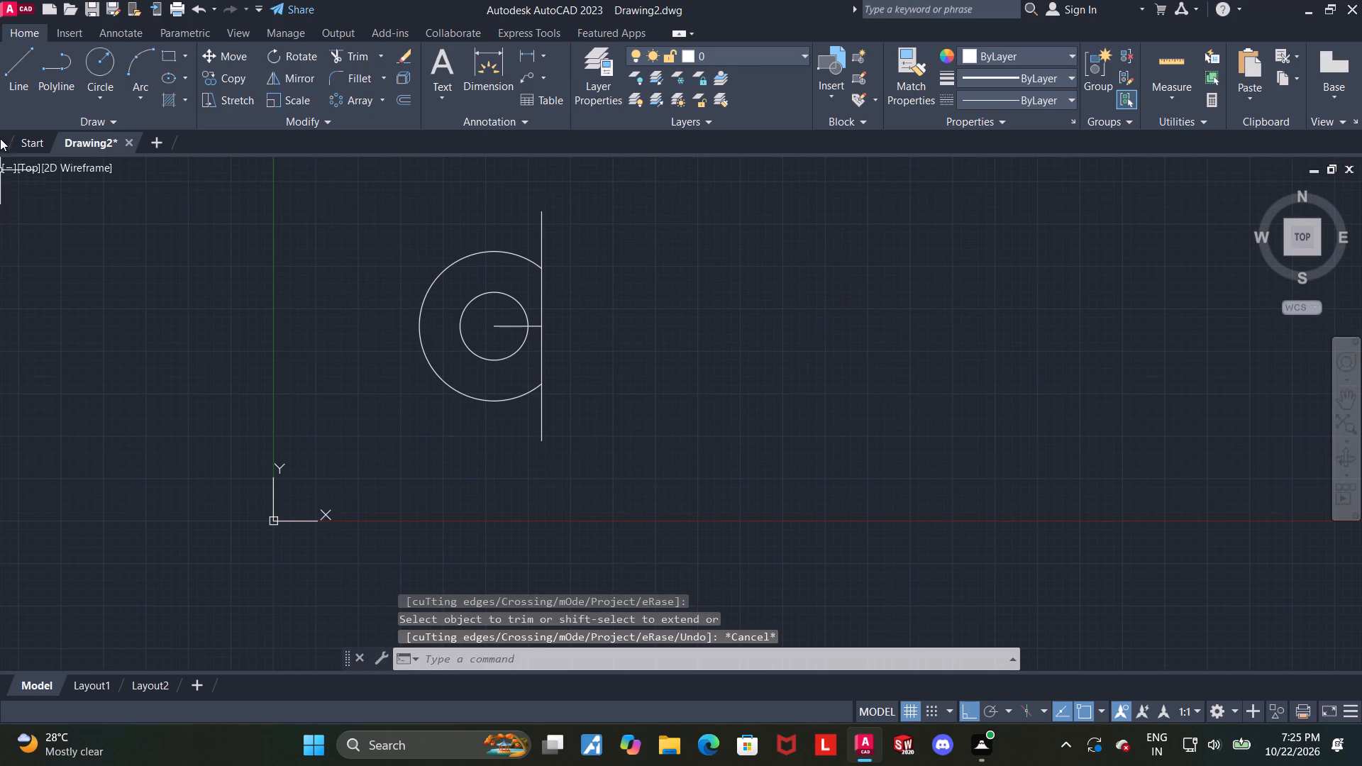
# Draw horizontal lines from the outer arc's top and bottom quadrants rightward past the vertical line, the upper one about 34 units long.
pyautogui.click(9, 71)
pyautogui.click(495, 250)
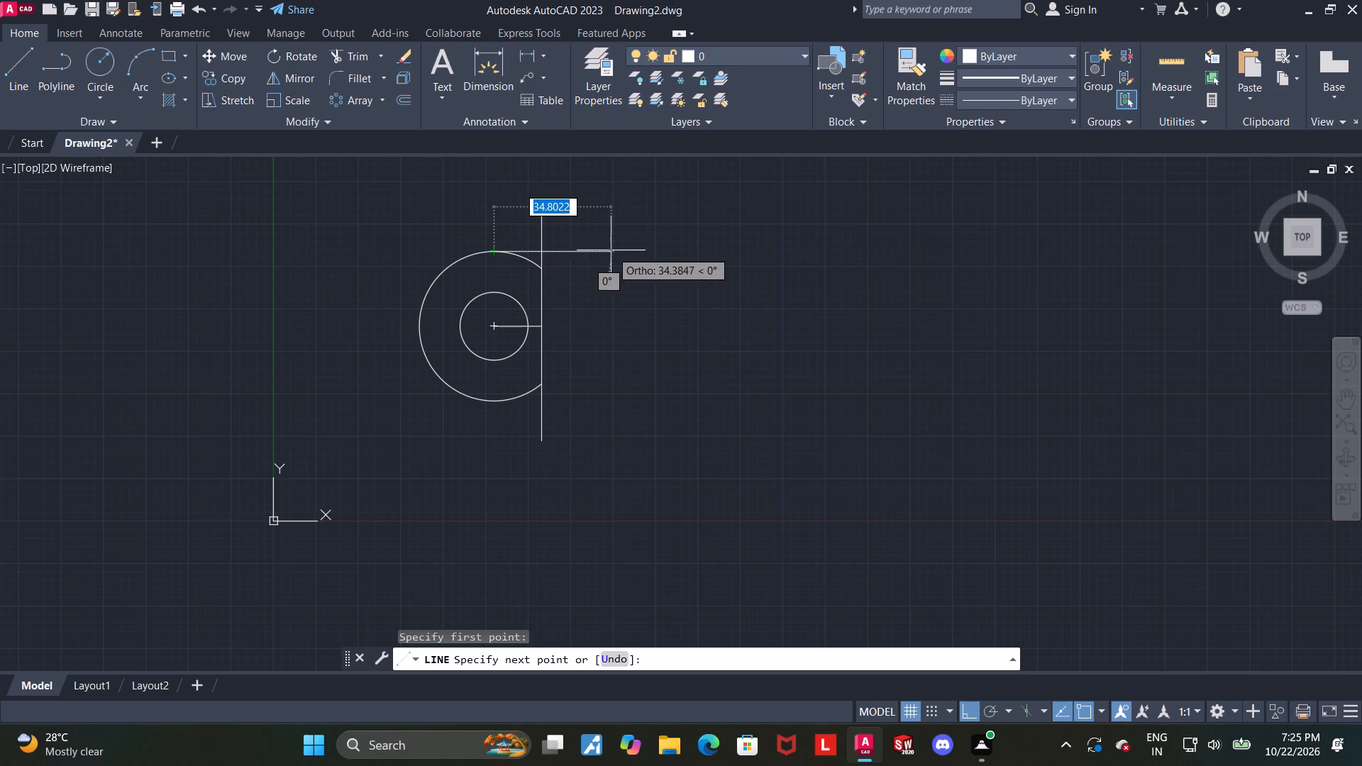
pyautogui.click(612, 250)
pyautogui.press('Escape')
pyautogui.click(13, 88)
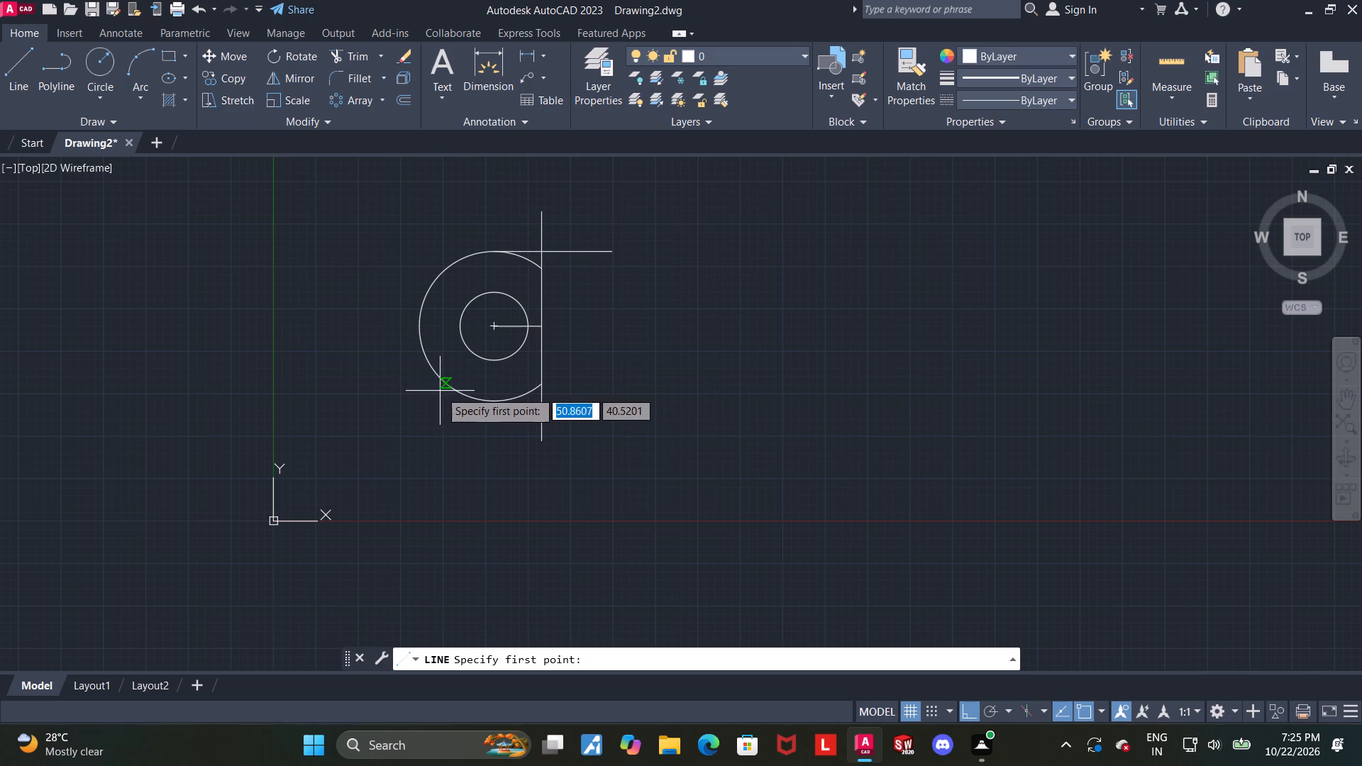
pyautogui.click(489, 401)
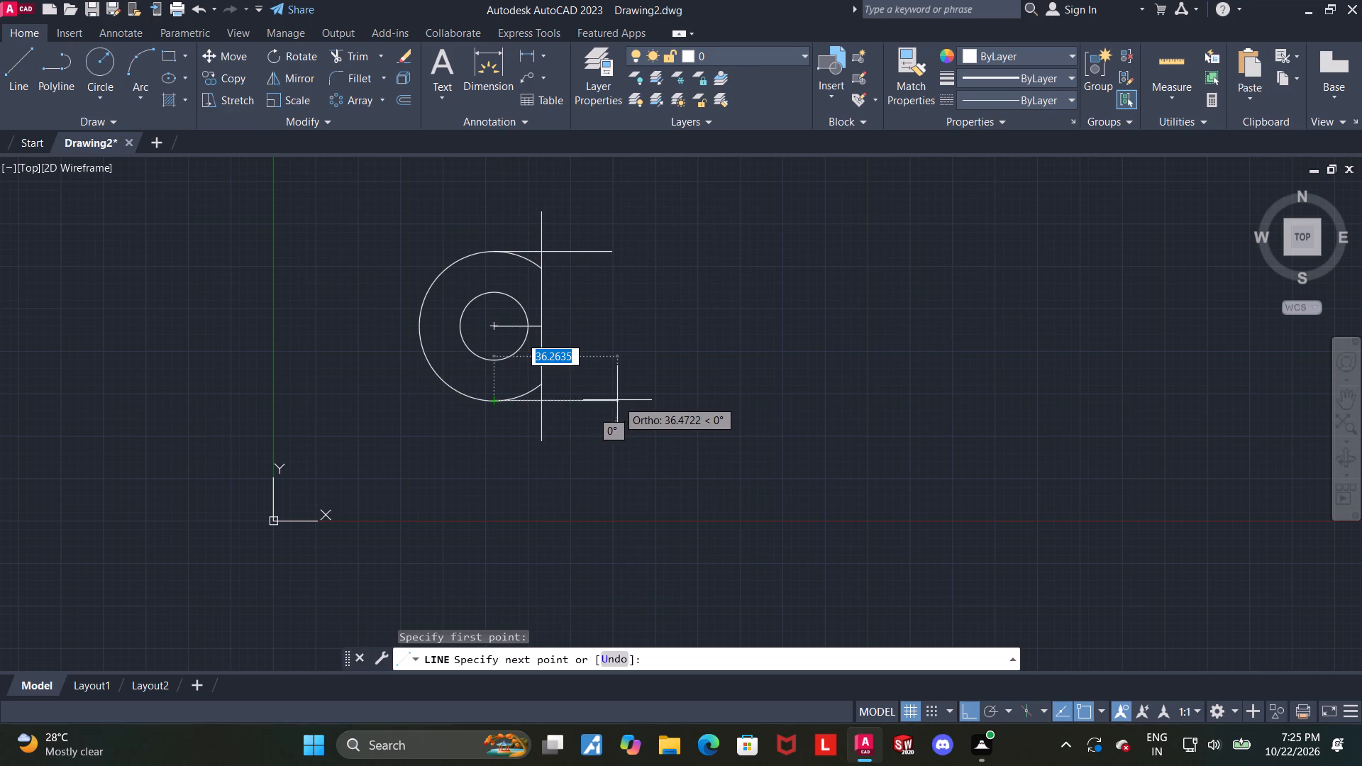
pyautogui.click(593, 389)
pyautogui.press('Escape')
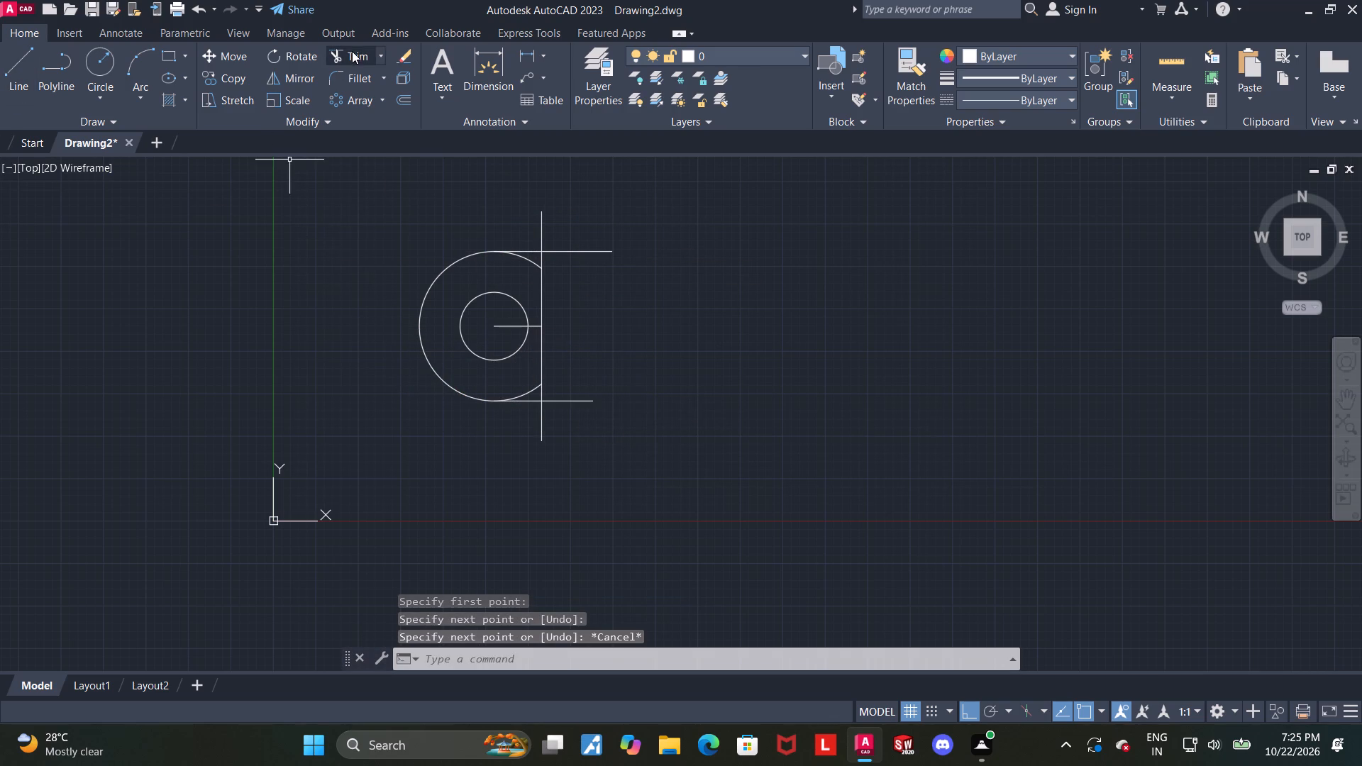
# Trim the horizontal lines beyond the vertical line and the leftover arc ends between the quadrants and that line.
pyautogui.click(353, 48)
pyautogui.moveTo(585, 431); pyautogui.dragTo(586, 243)
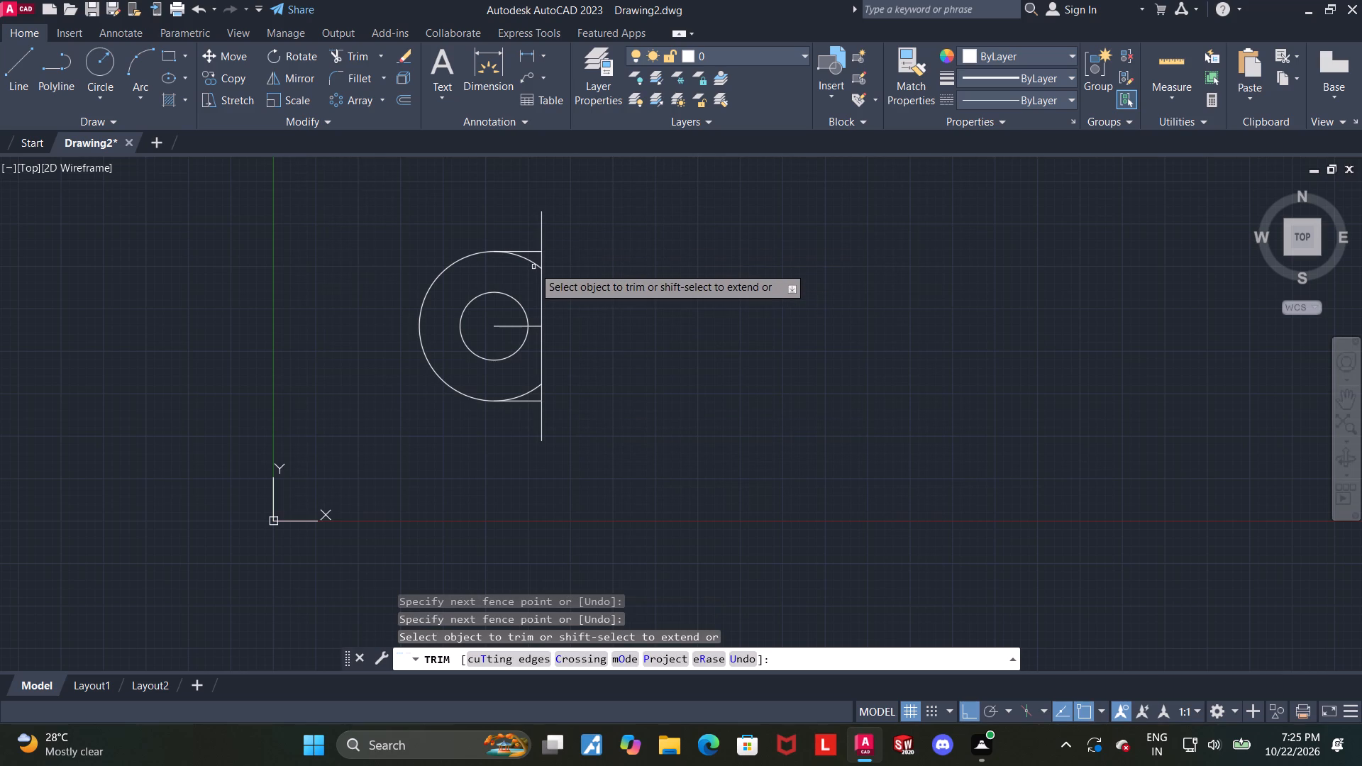
pyautogui.click(533, 265)
pyautogui.click(528, 389)
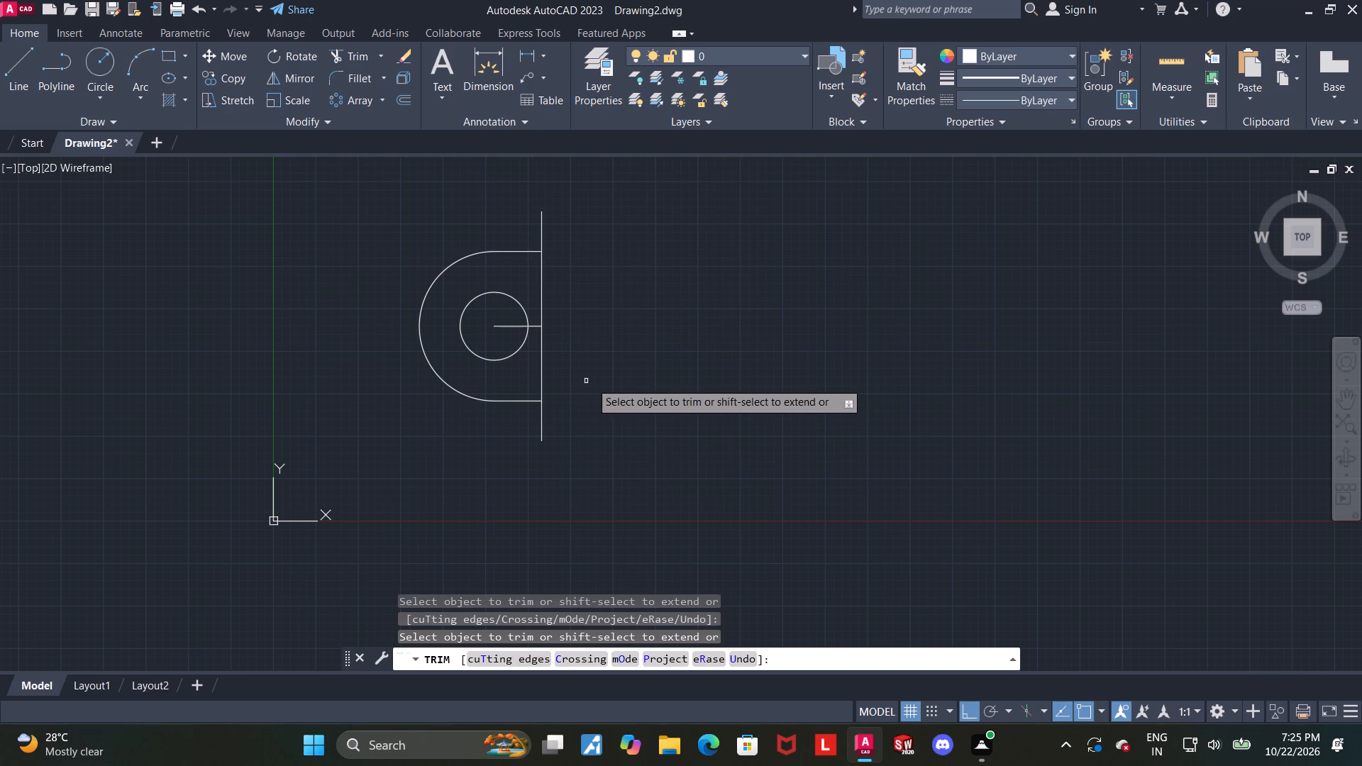
pyautogui.press('Escape')
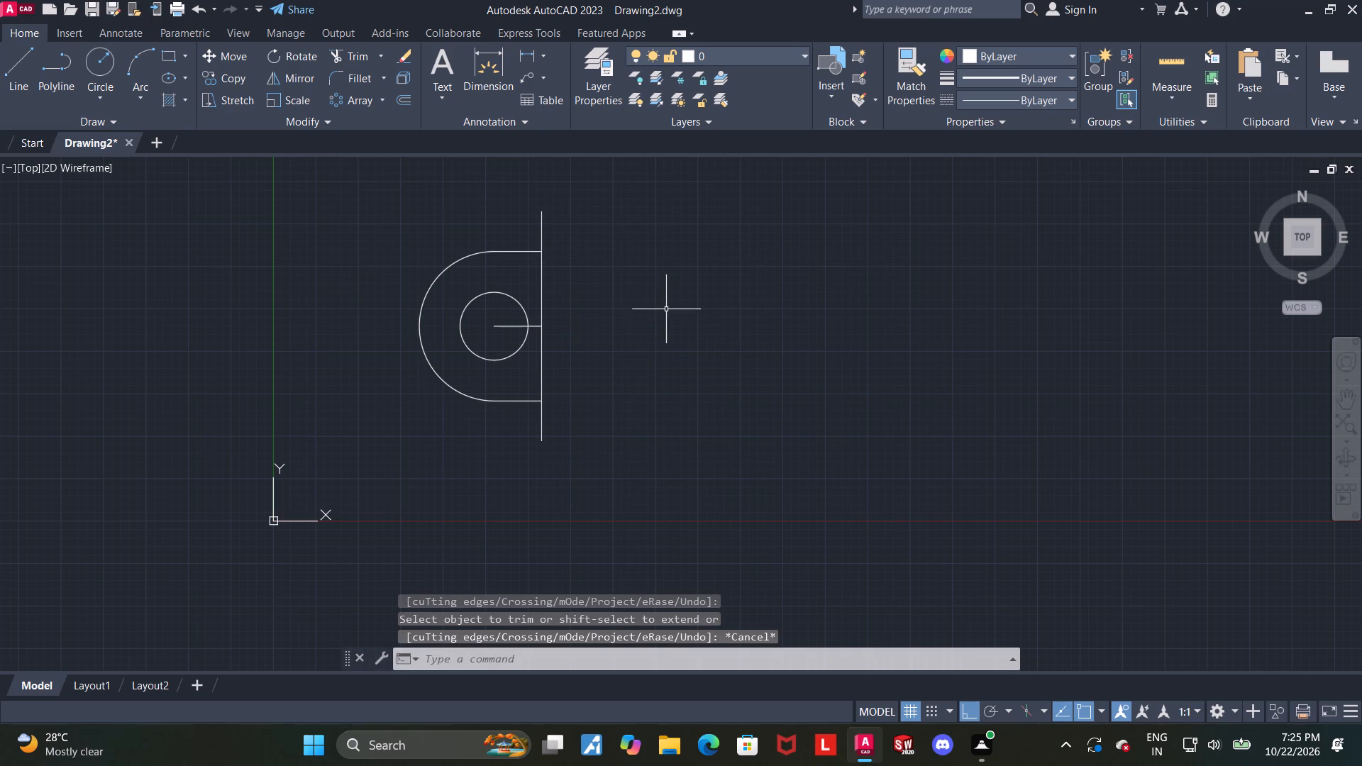
pyautogui.press('Escape')
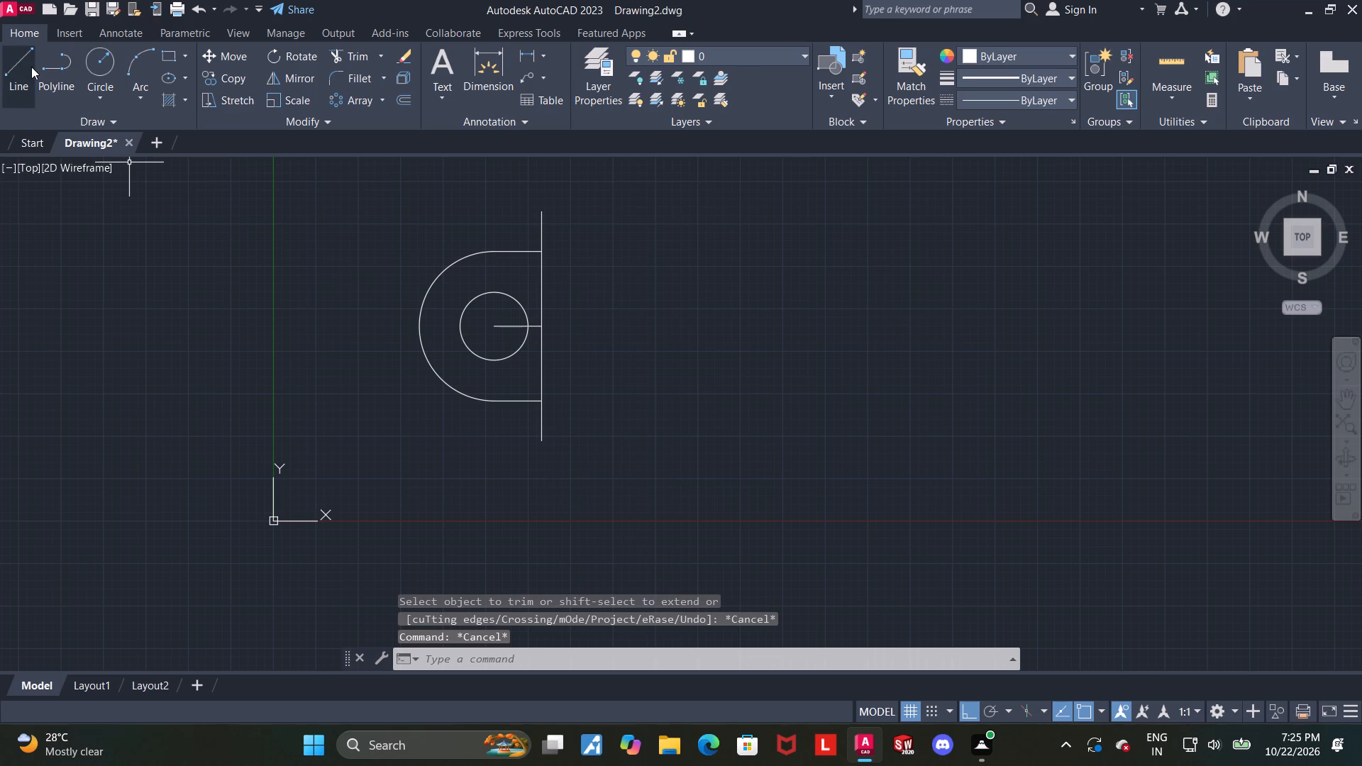
# Draw a vertical centre line about 64 units long through the circles' centre, extending beyond the outline above and below.
pyautogui.click(31, 64)
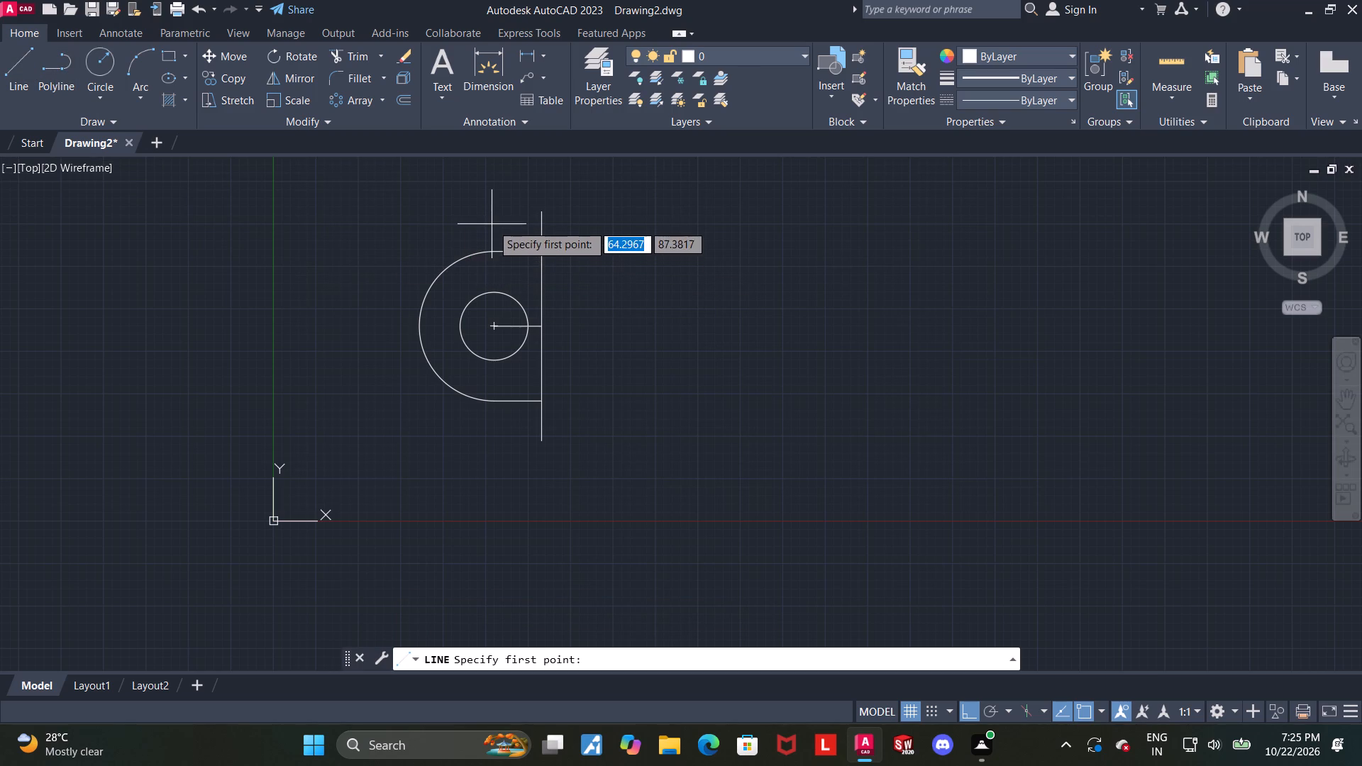
pyautogui.click(495, 223)
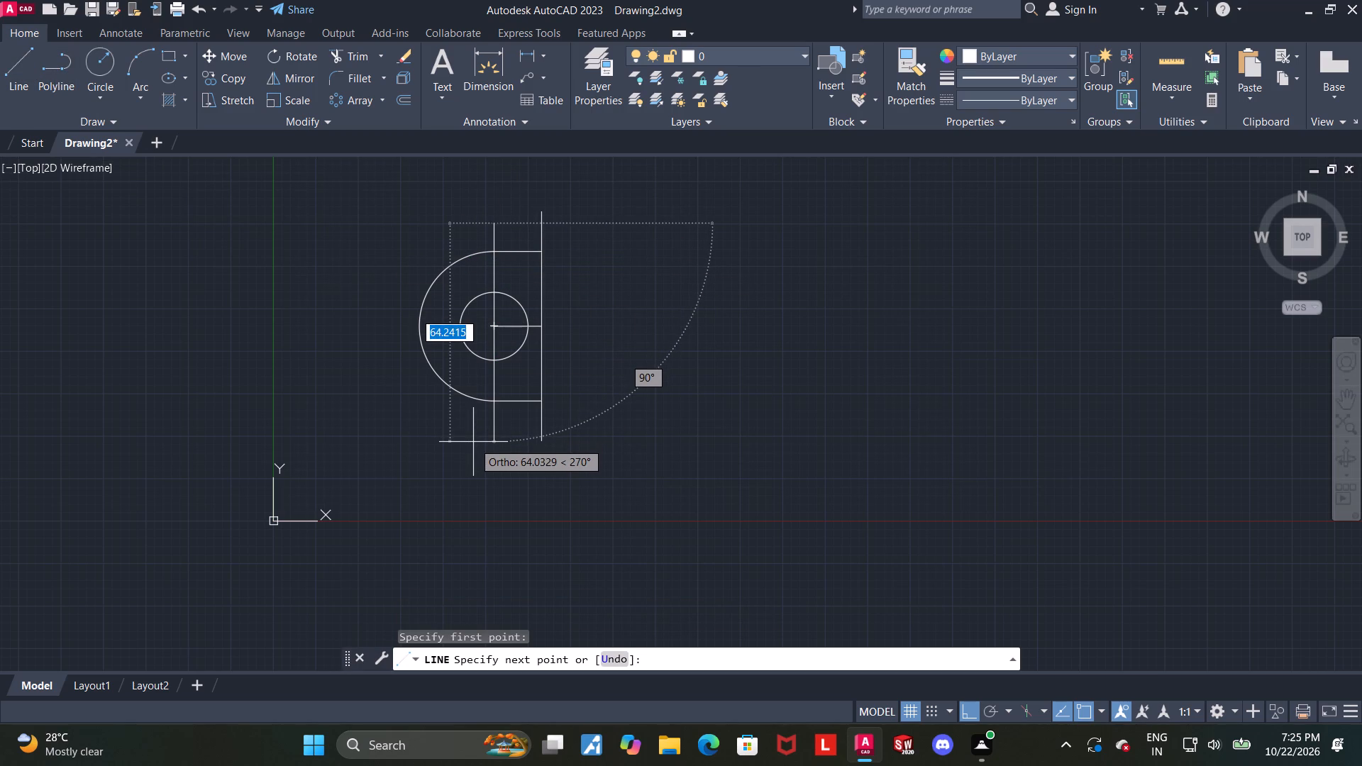
pyautogui.click(473, 442)
pyautogui.press('Escape')
# Load the ACAD_ISO04W100 long-dash dot linetype into the drawing.
pyautogui.click(492, 424)
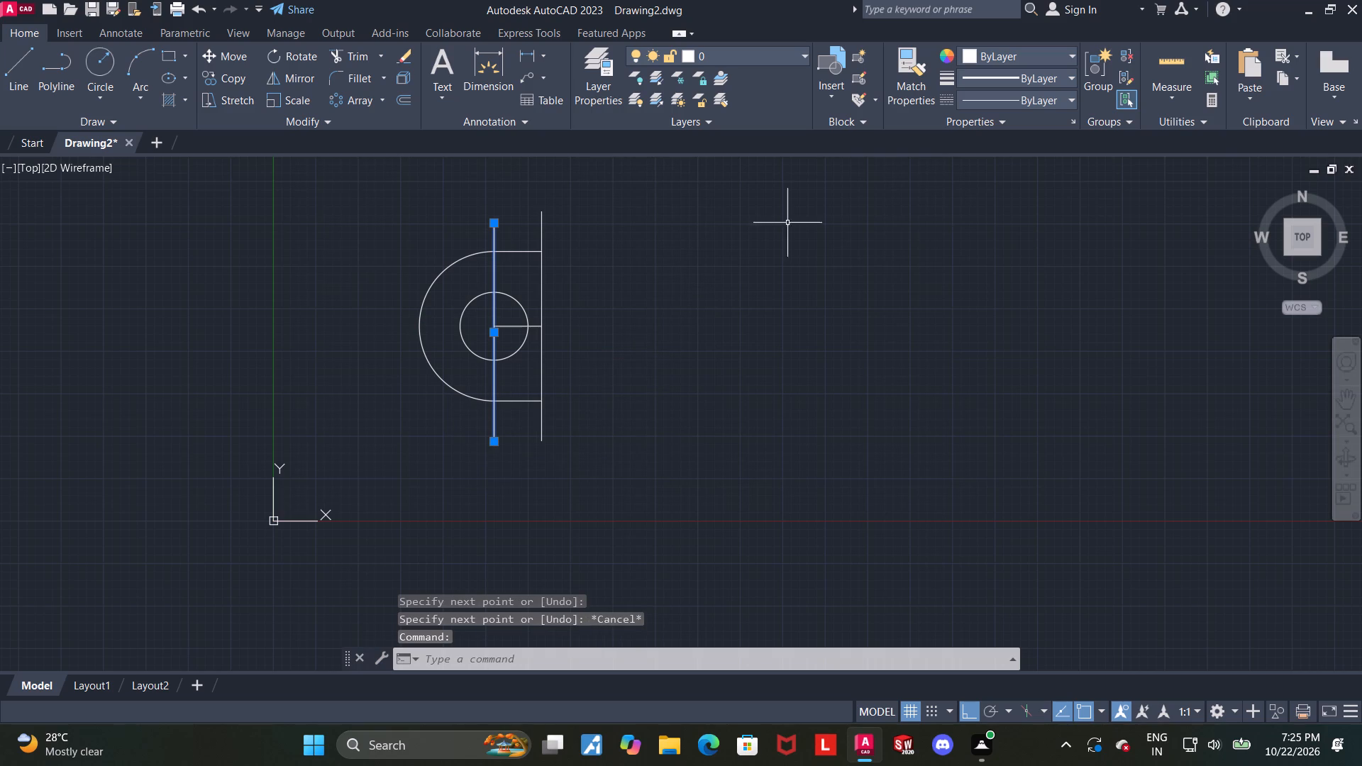
pyautogui.click(982, 101)
pyautogui.click(999, 181)
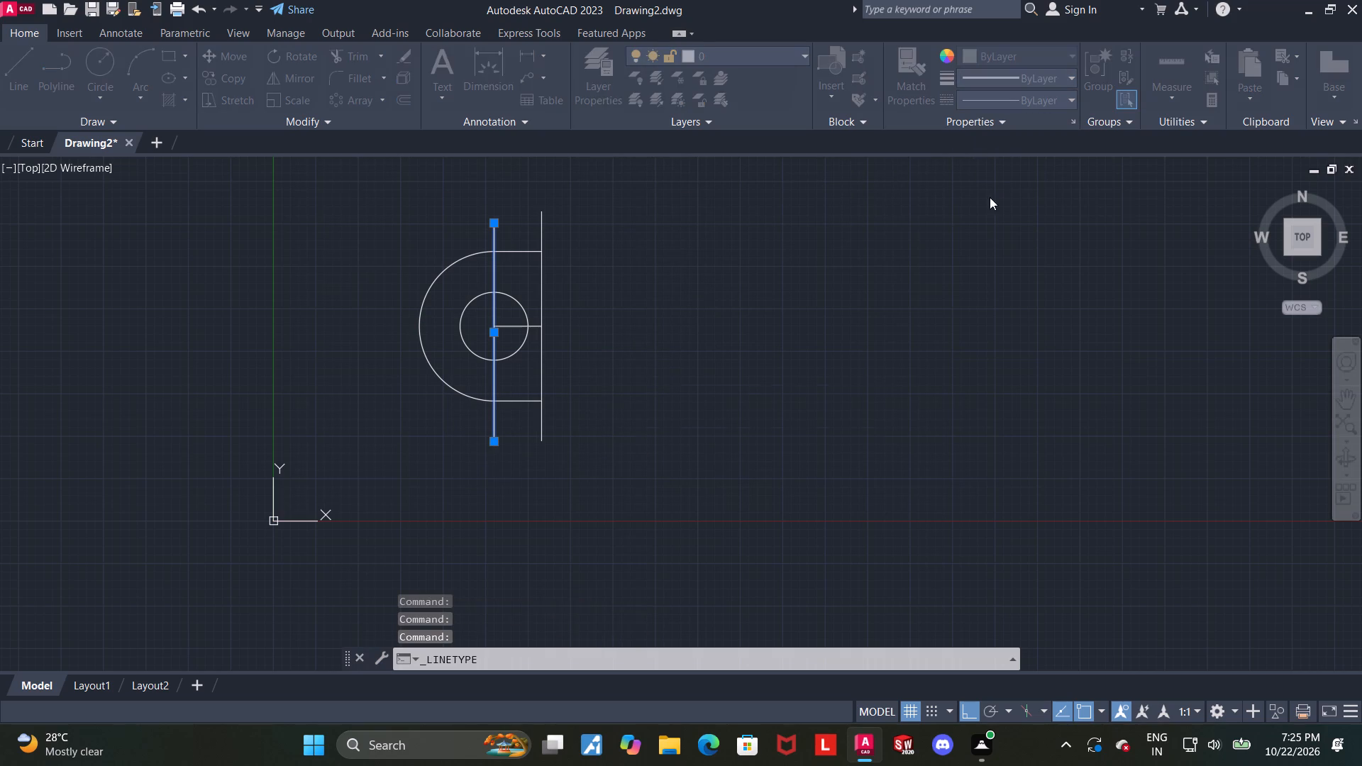
pyautogui.click(829, 223)
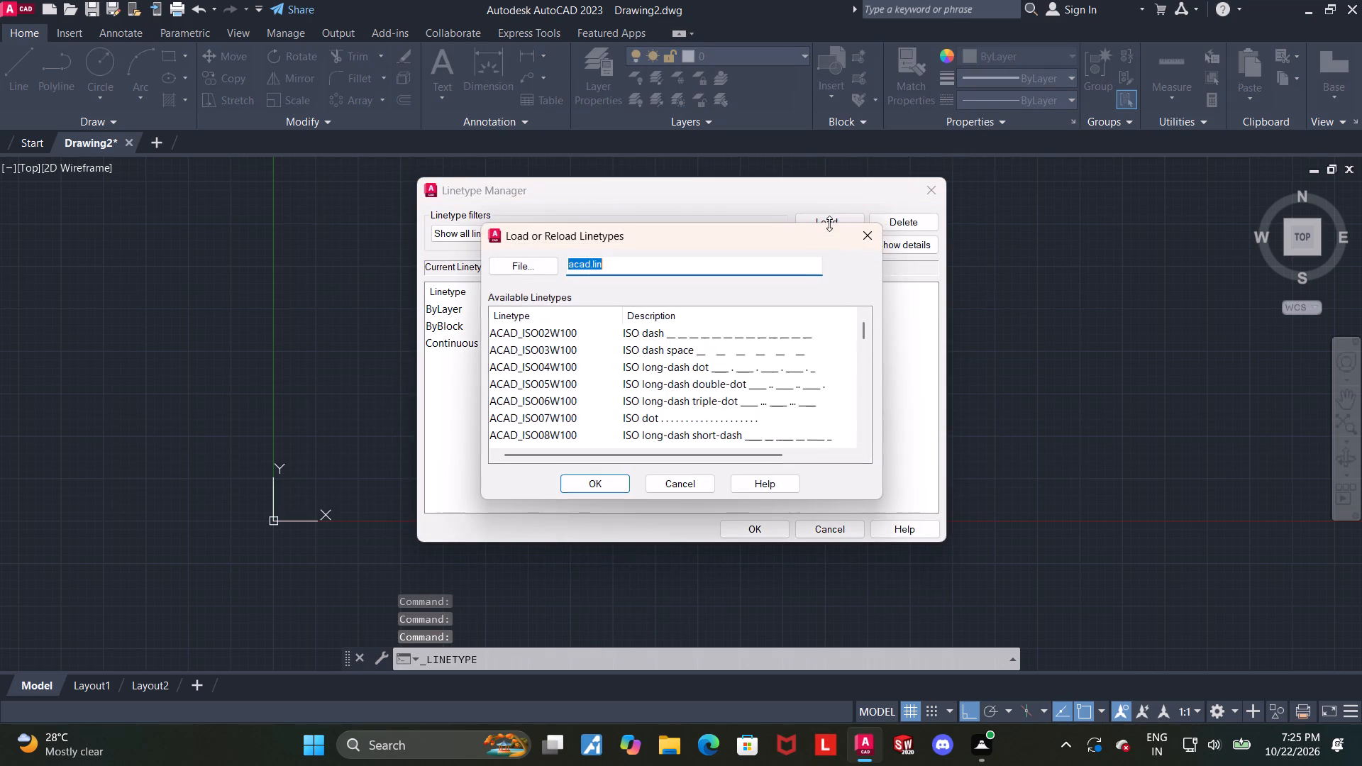
pyautogui.doubleClick(766, 367)
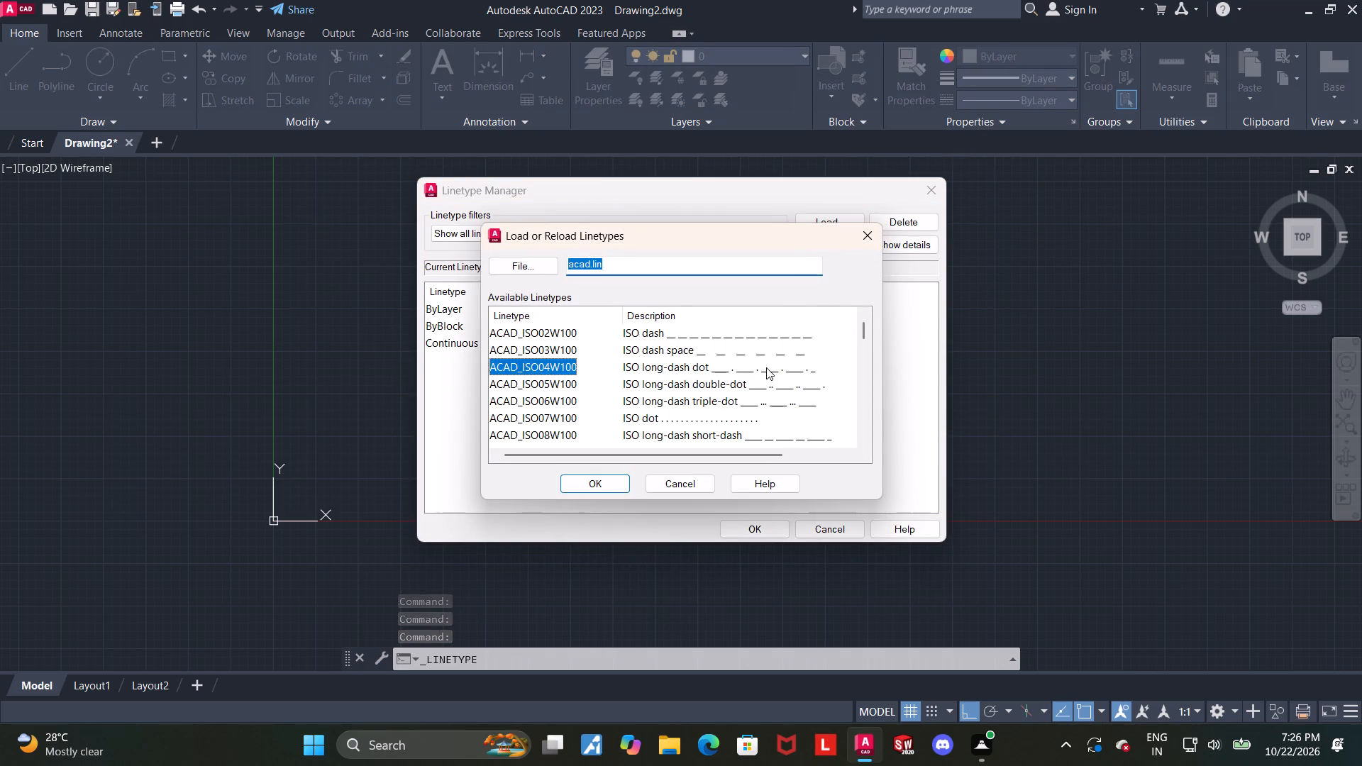
pyautogui.click(752, 534)
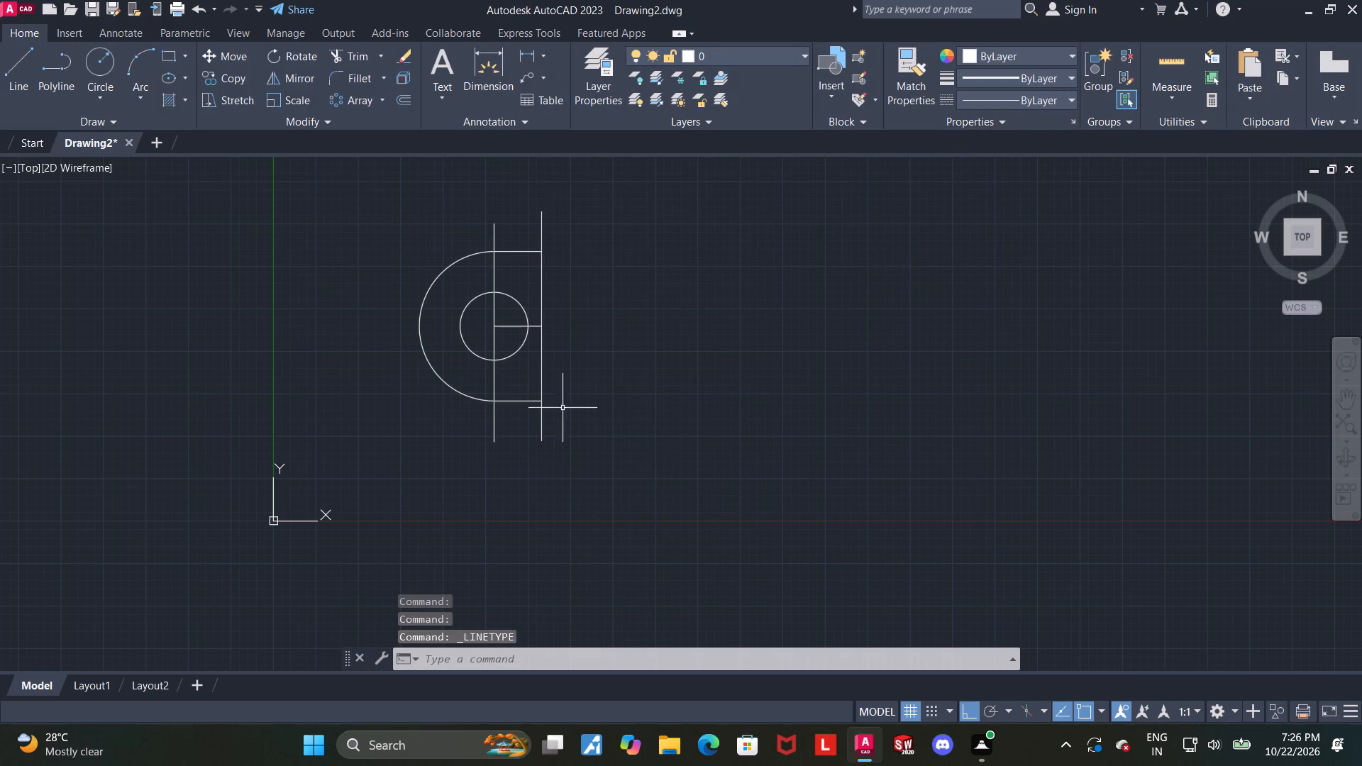
# Give the vertical centre line through the circles the ACAD_ISO04W100 linetype and a cyan colour.
pyautogui.click(494, 413)
pyautogui.click(1000, 99)
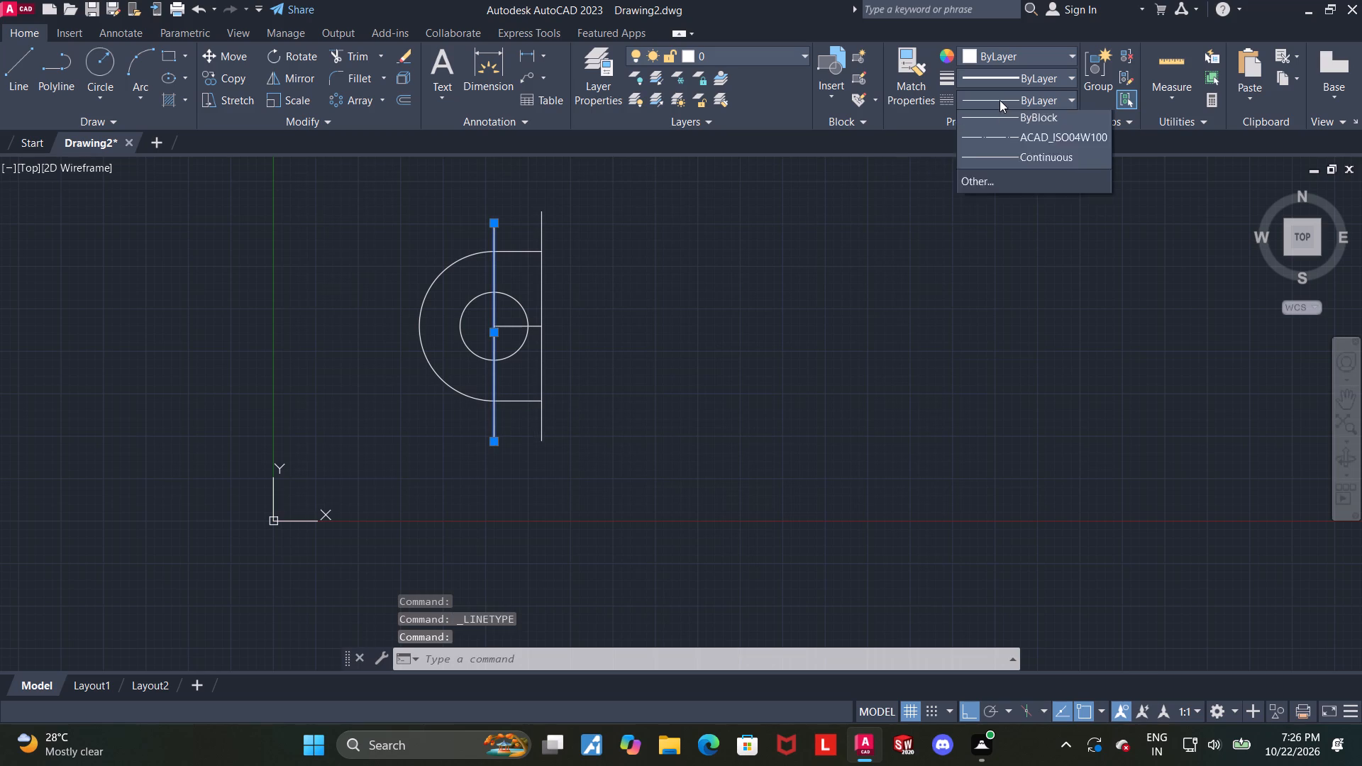
pyautogui.click(1003, 157)
pyautogui.click(1017, 50)
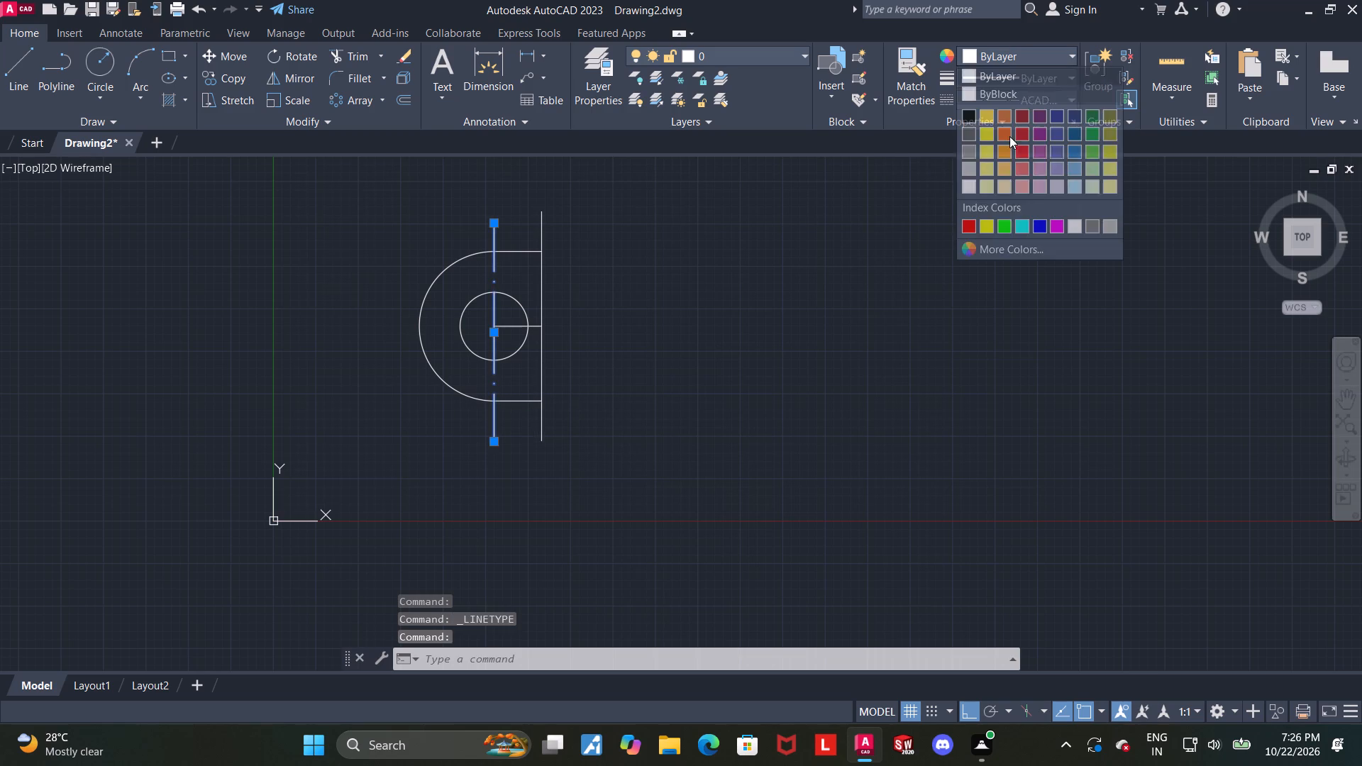
pyautogui.click(1020, 226)
pyautogui.press('Escape')
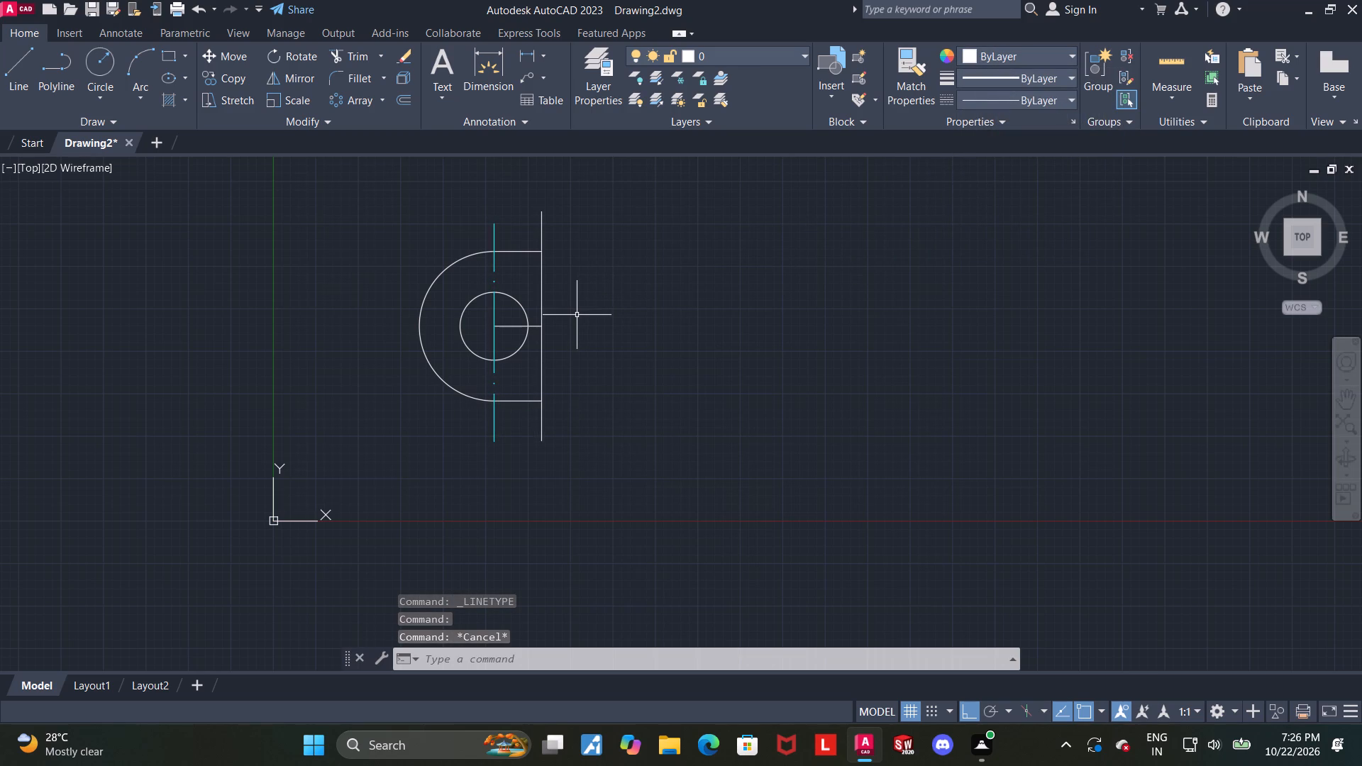
# Draw horizontal lines from the inner circle's top and bottom quadrants rightward past the vertical line.
pyautogui.scroll(1, 559, 352)
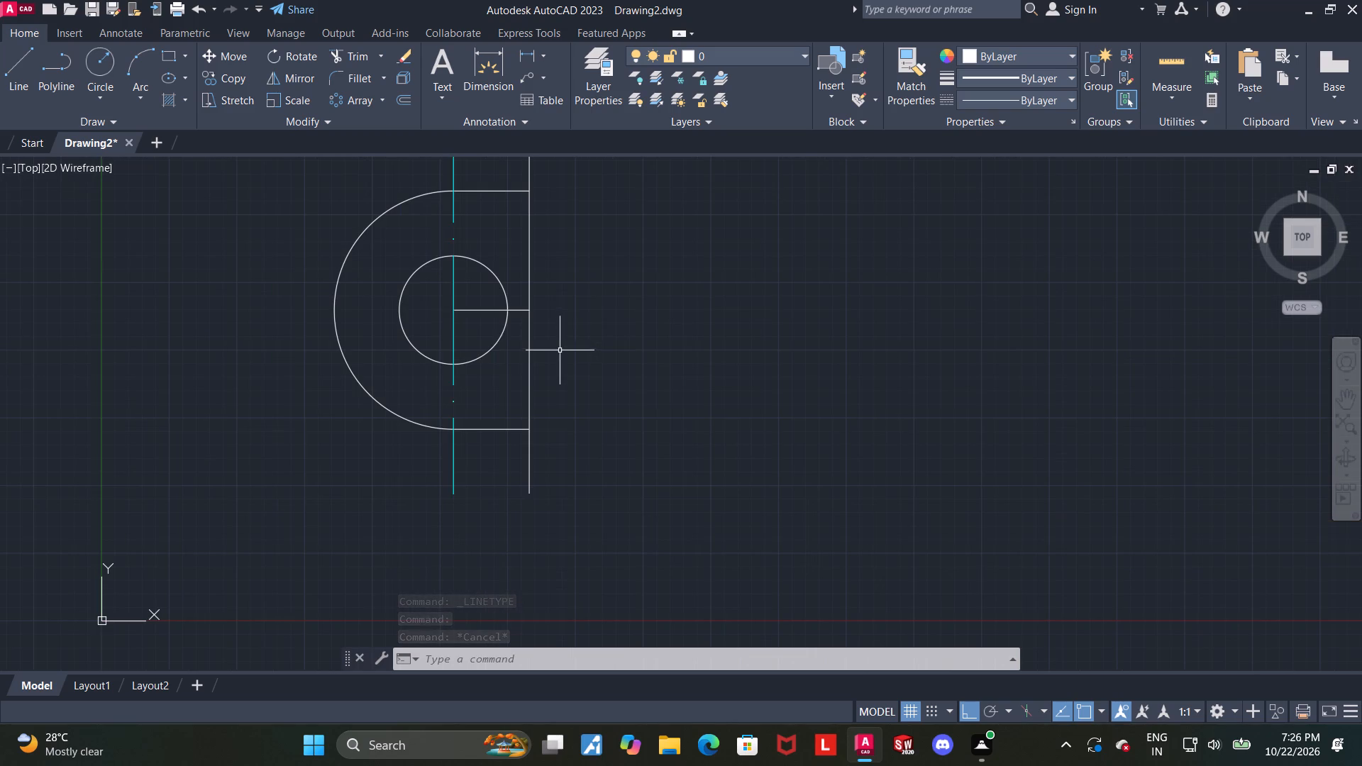
pyautogui.click(18, 75)
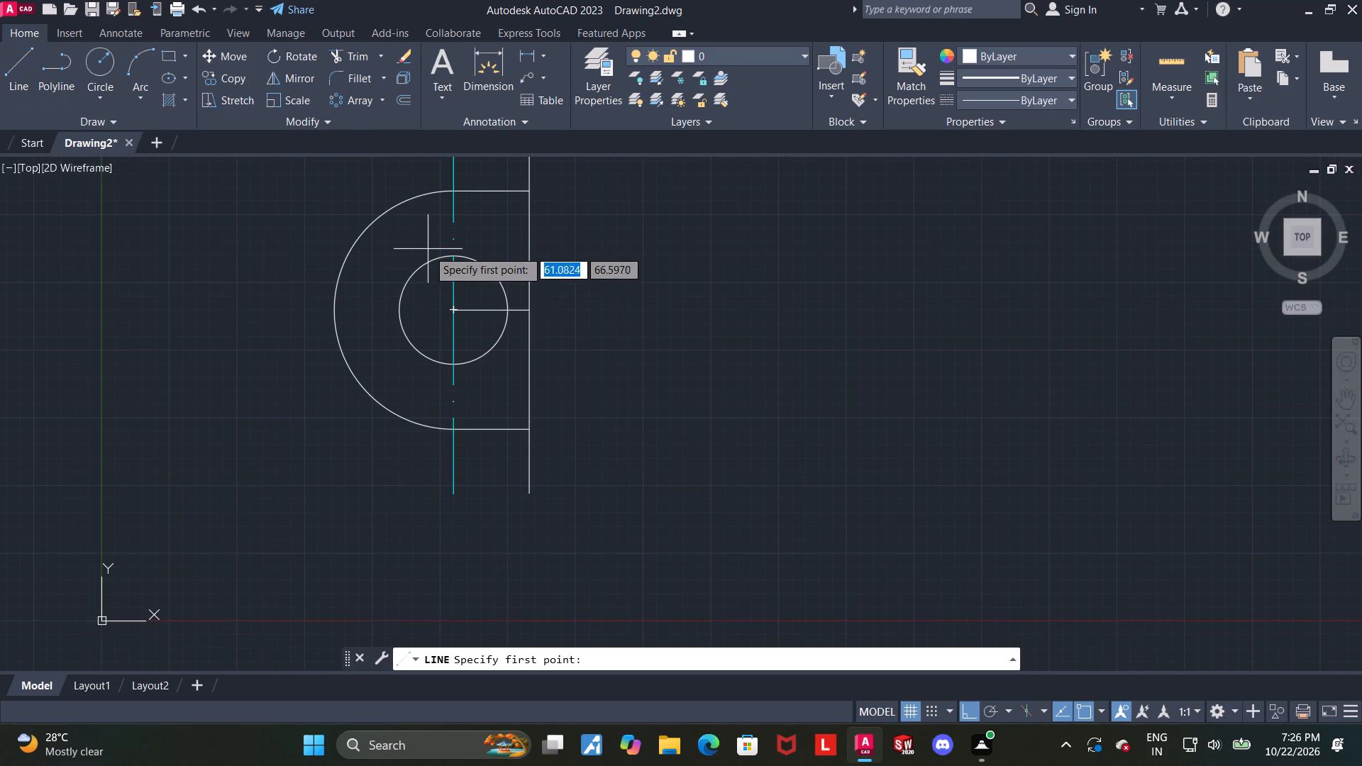
pyautogui.click(450, 255)
pyautogui.click(577, 251)
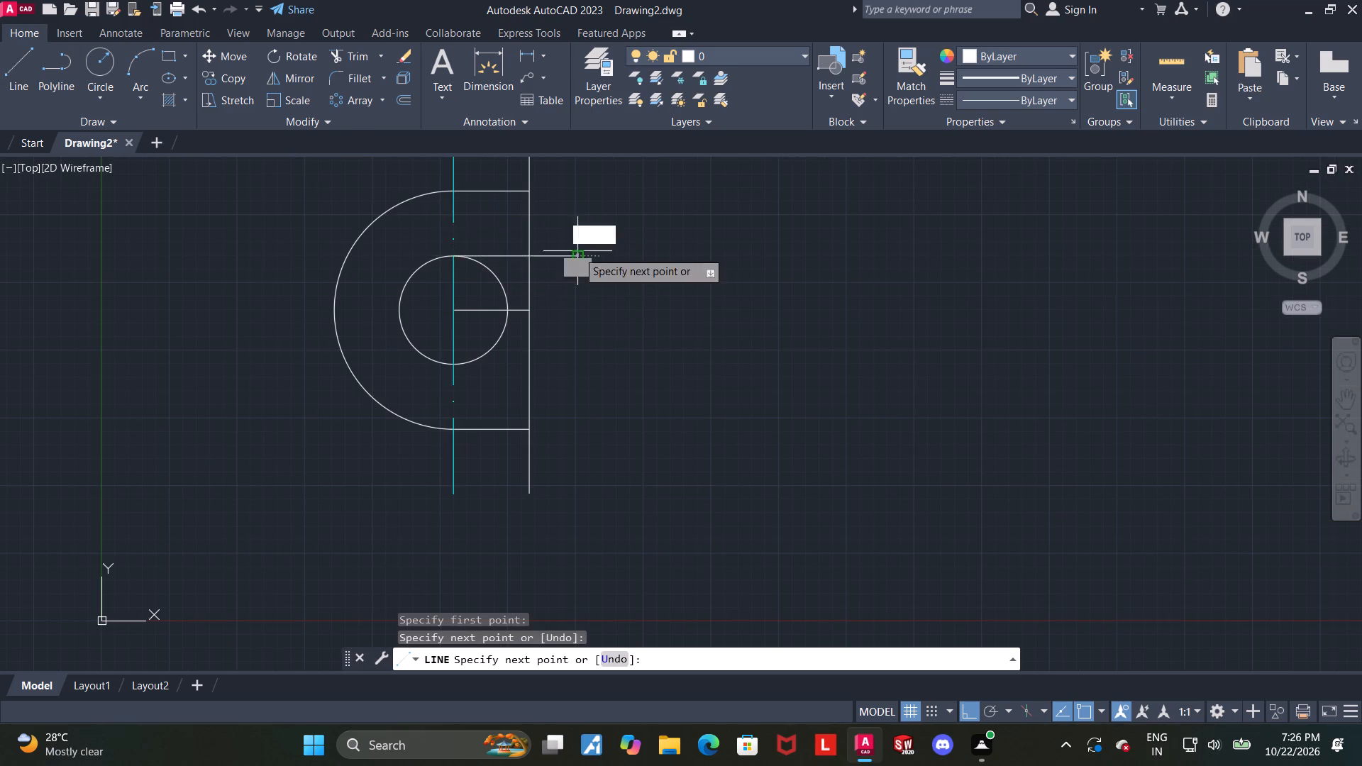
pyautogui.press('Escape')
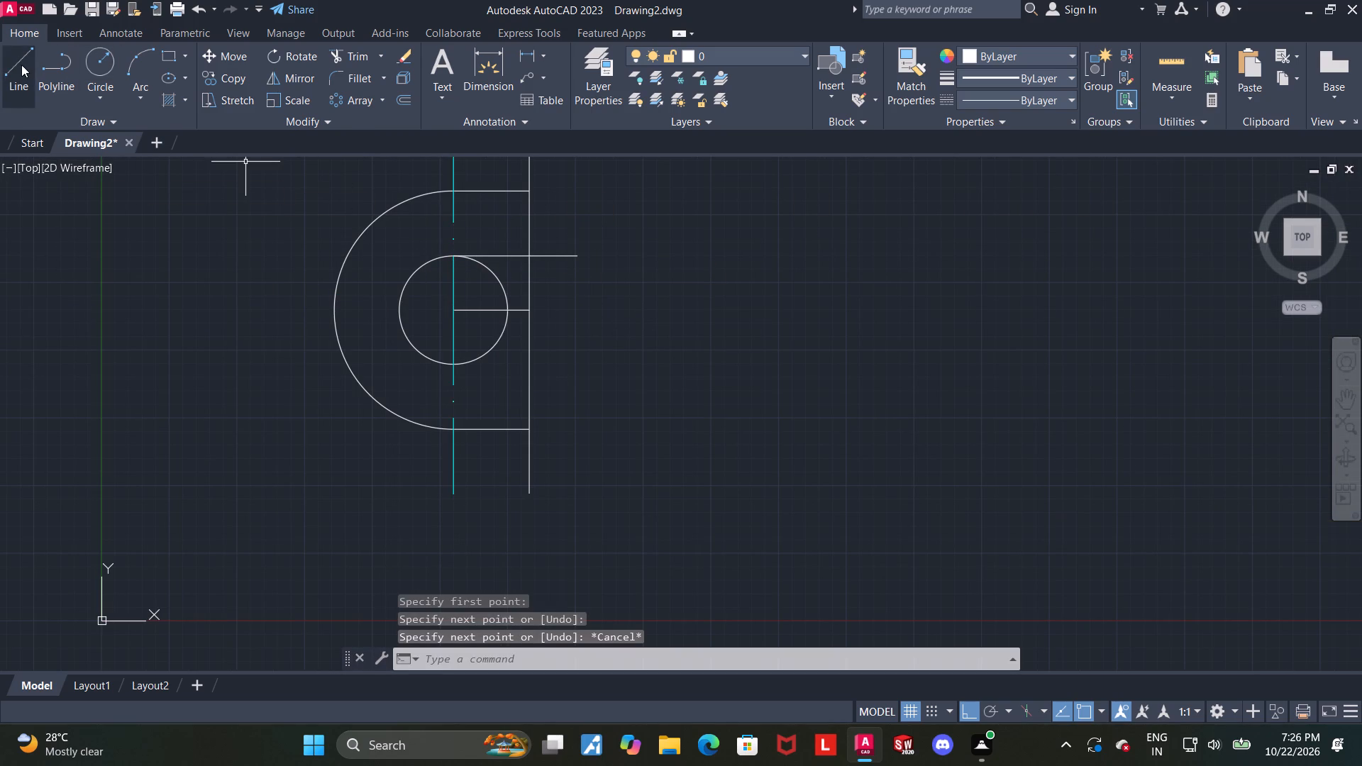
pyautogui.click(21, 64)
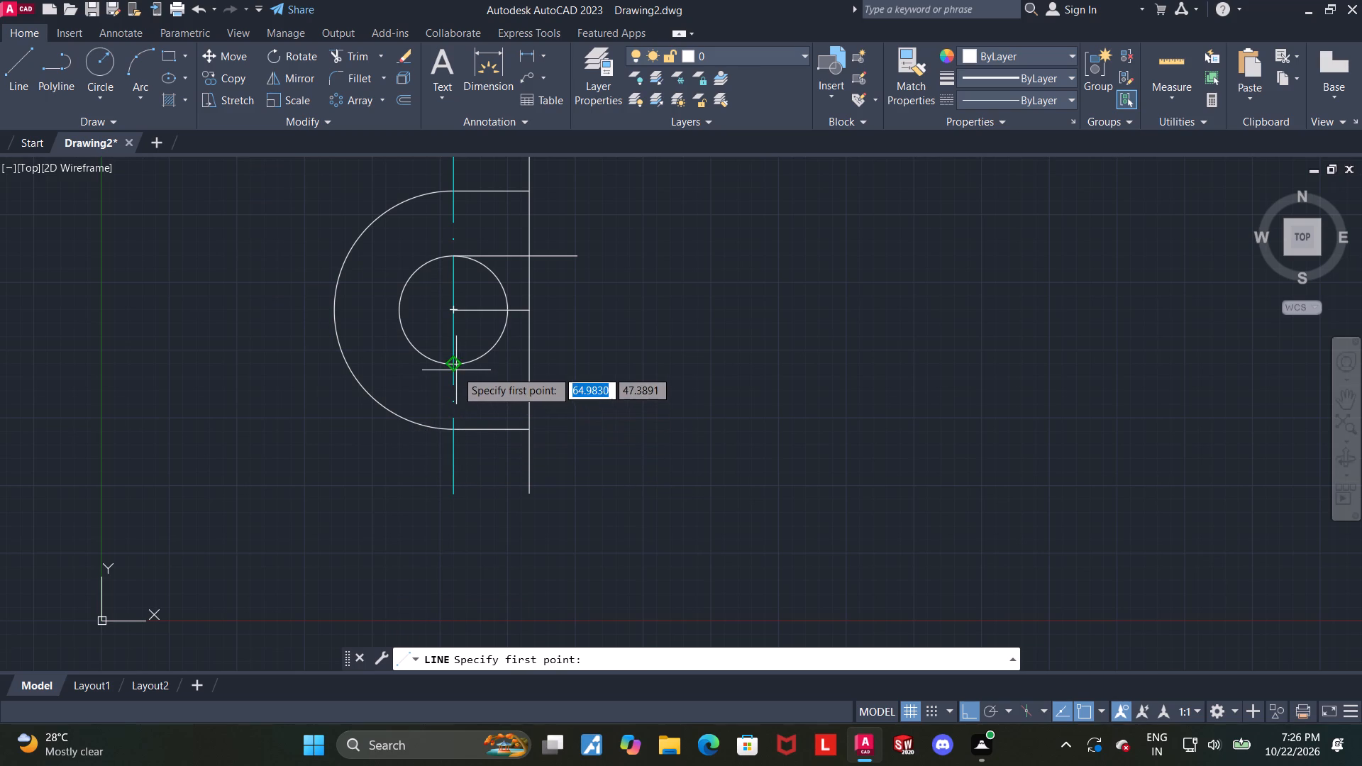
pyautogui.click(456, 370)
pyautogui.click(596, 355)
pyautogui.press('Escape')
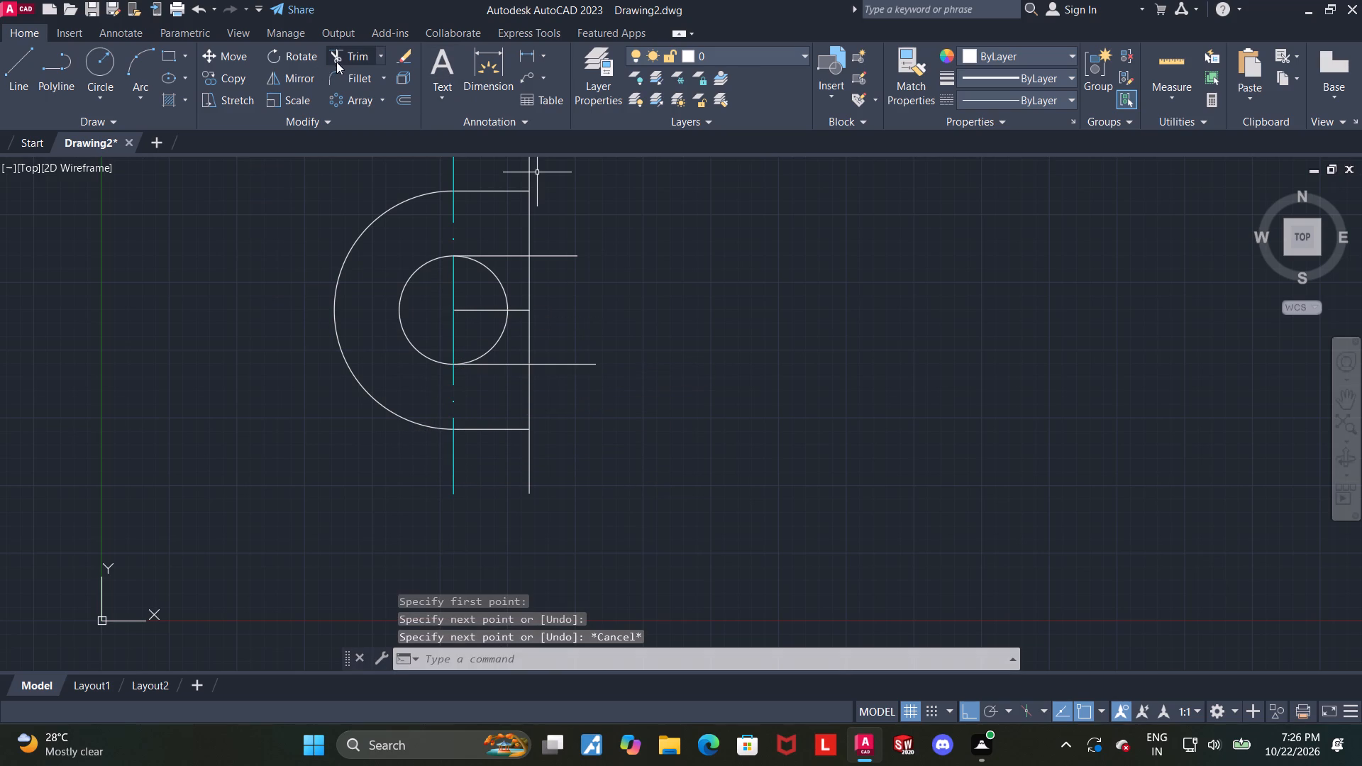
# Trim the two inner horizontal lines beyond the vertical line and remove the right half of the inner circle.
pyautogui.click(345, 59)
pyautogui.moveTo(554, 243); pyautogui.dragTo(549, 411)
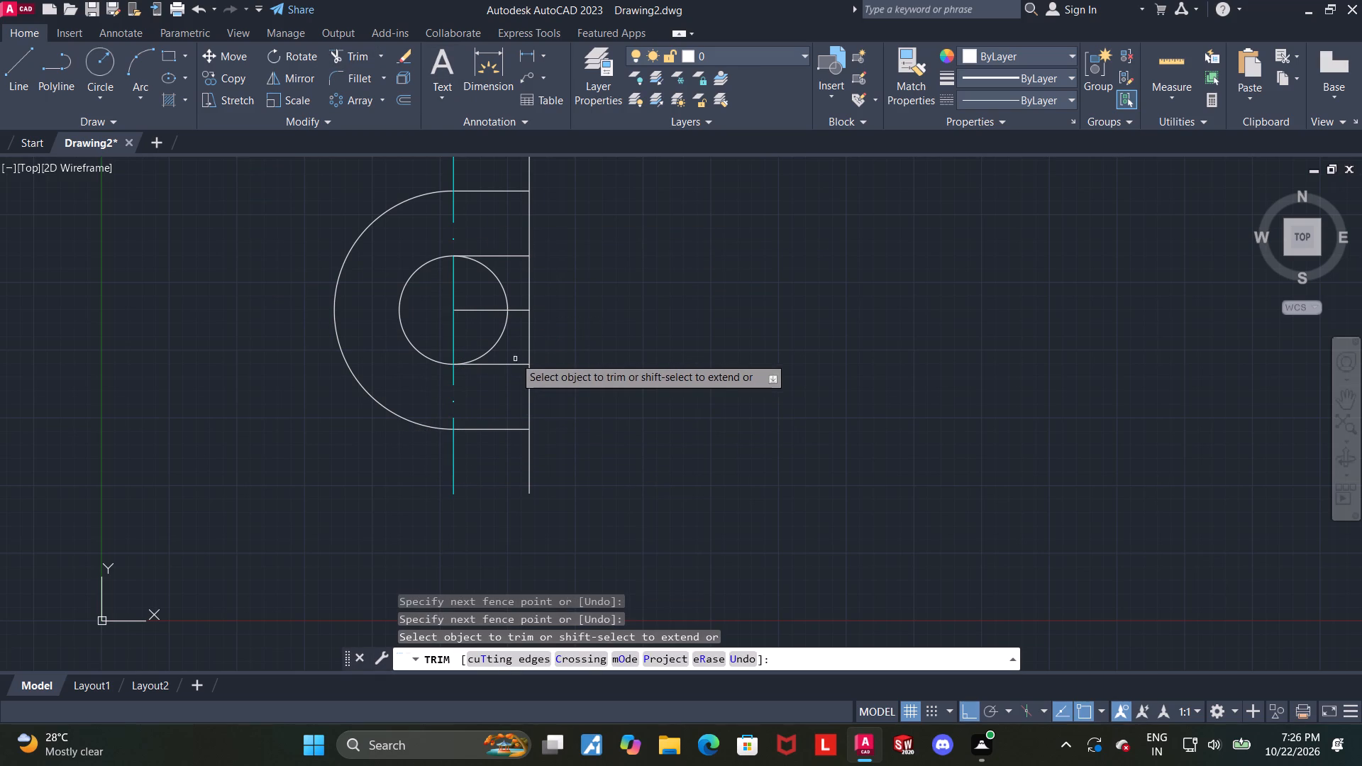
pyautogui.click(502, 339)
pyautogui.click(501, 278)
pyautogui.press('Escape')
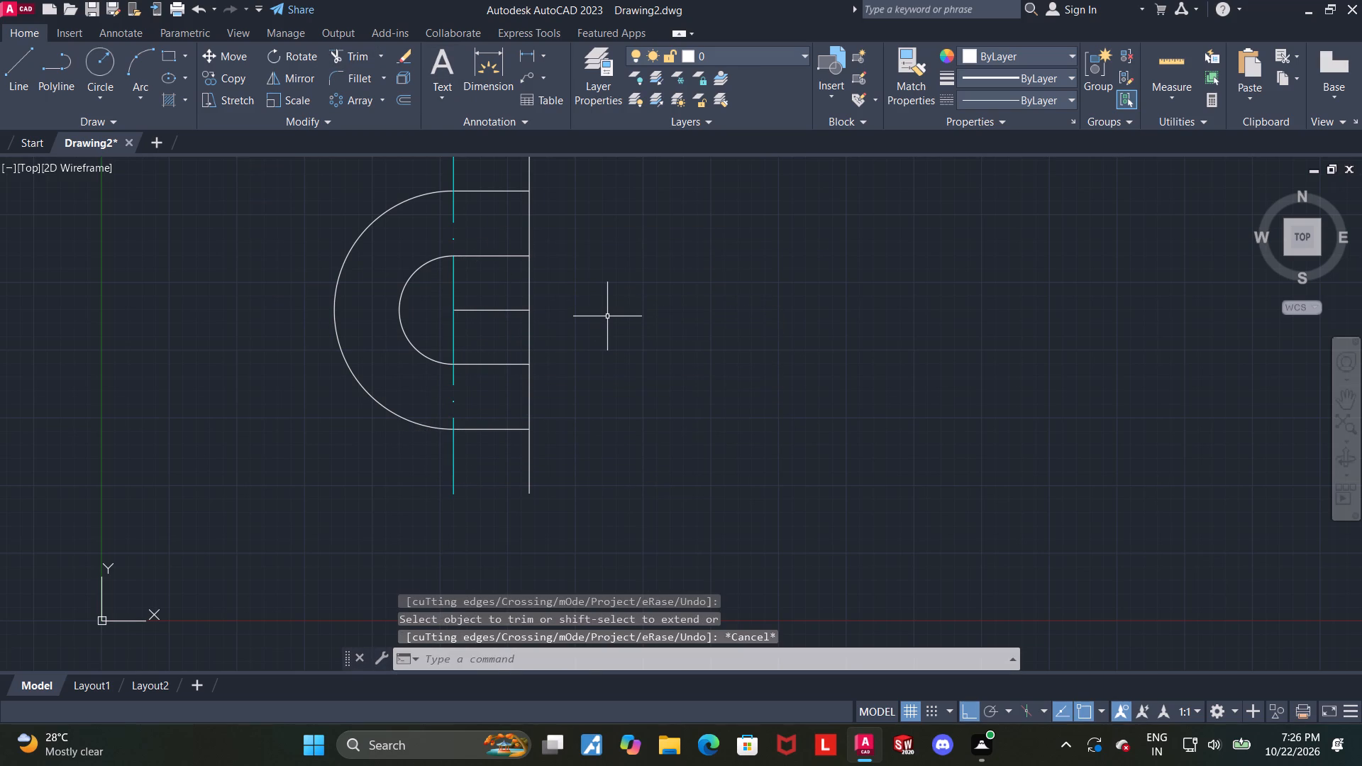
# Draw a 14-unit line rightward from the outer outline's upper end at the vertical line, continuing about 56 units straight down.
pyautogui.scroll(-1, 608, 316)
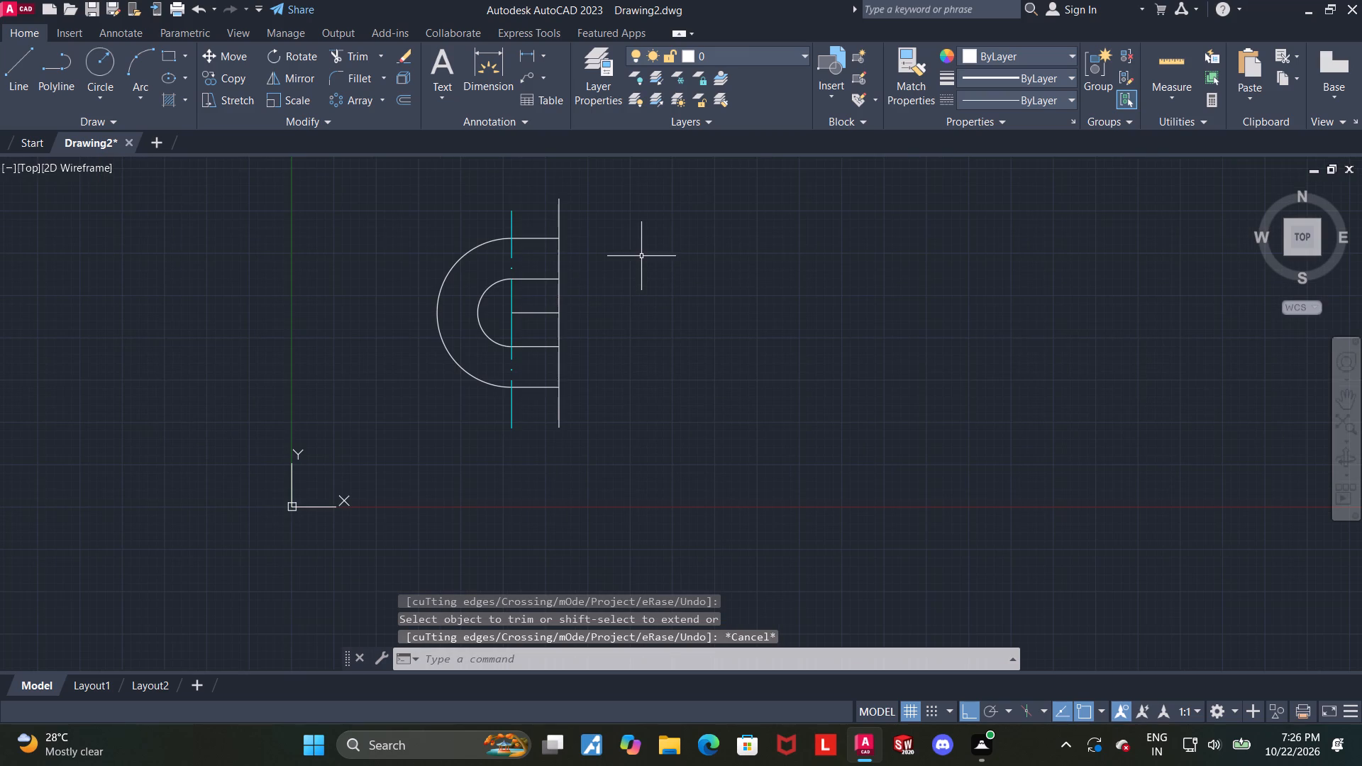
pyautogui.scroll(1, 641, 253)
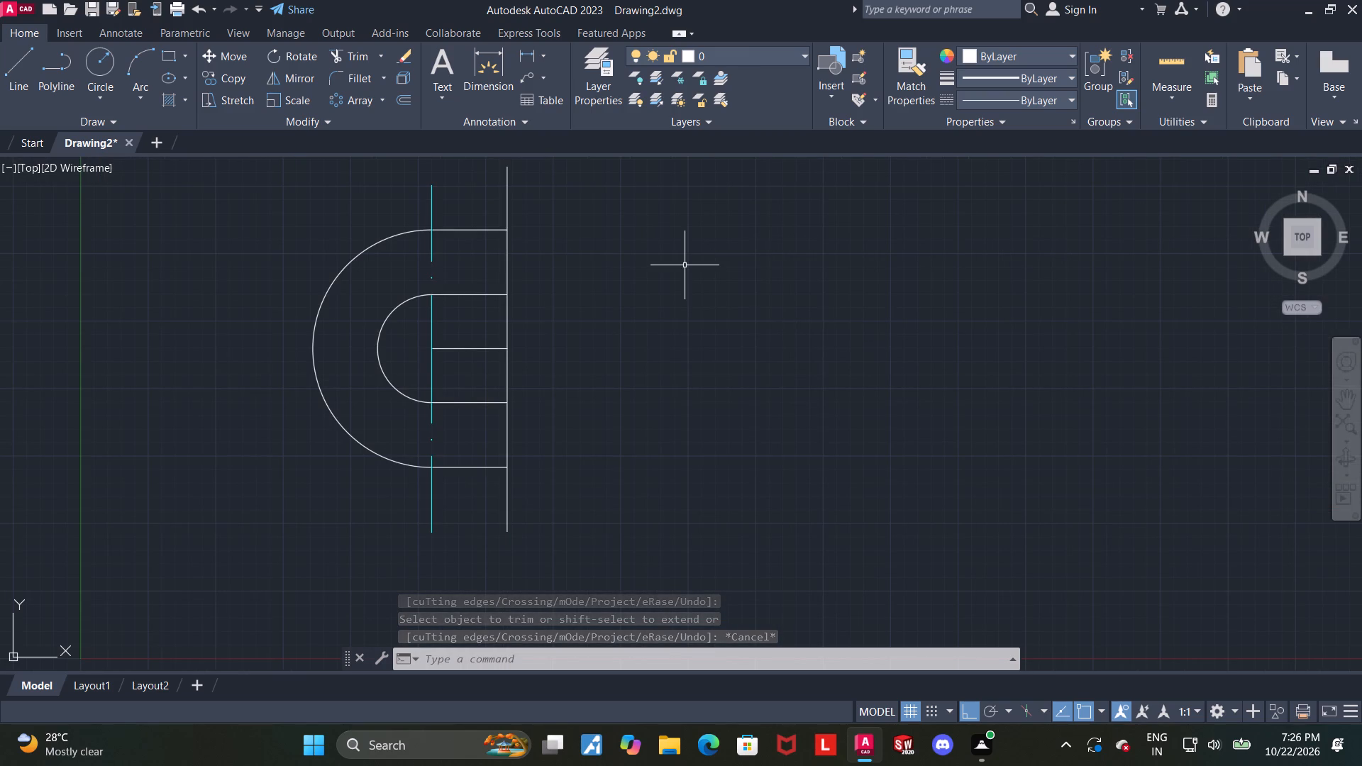
pyautogui.scroll(-1, 487, 243)
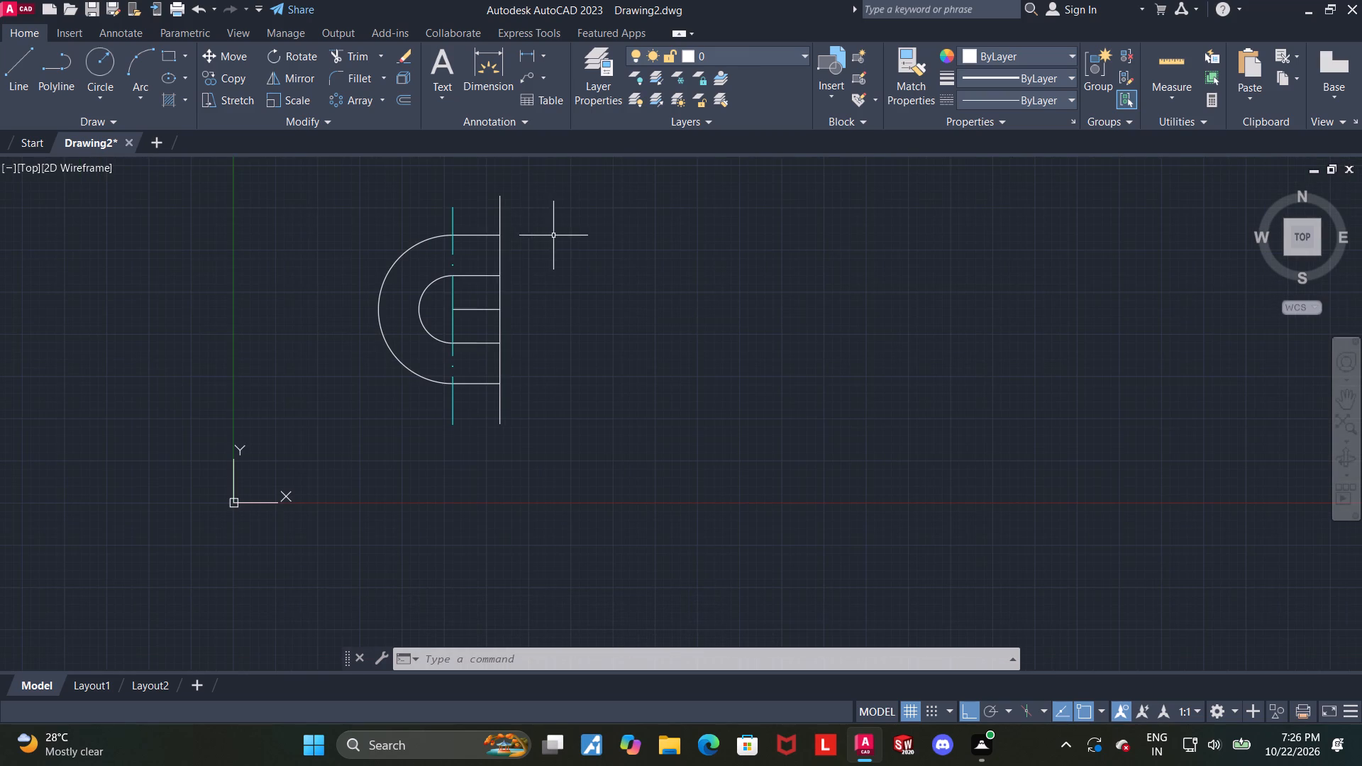
pyautogui.click(24, 59)
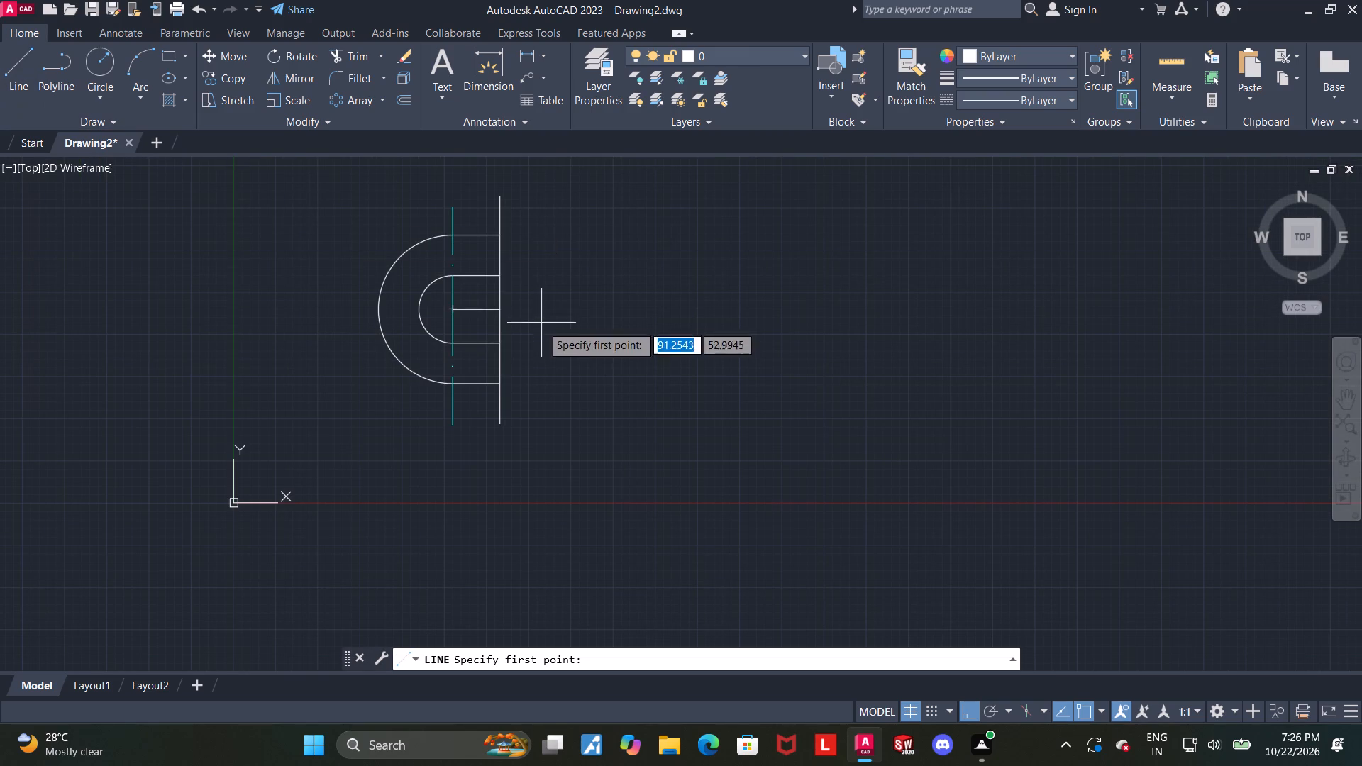
pyautogui.click(501, 237)
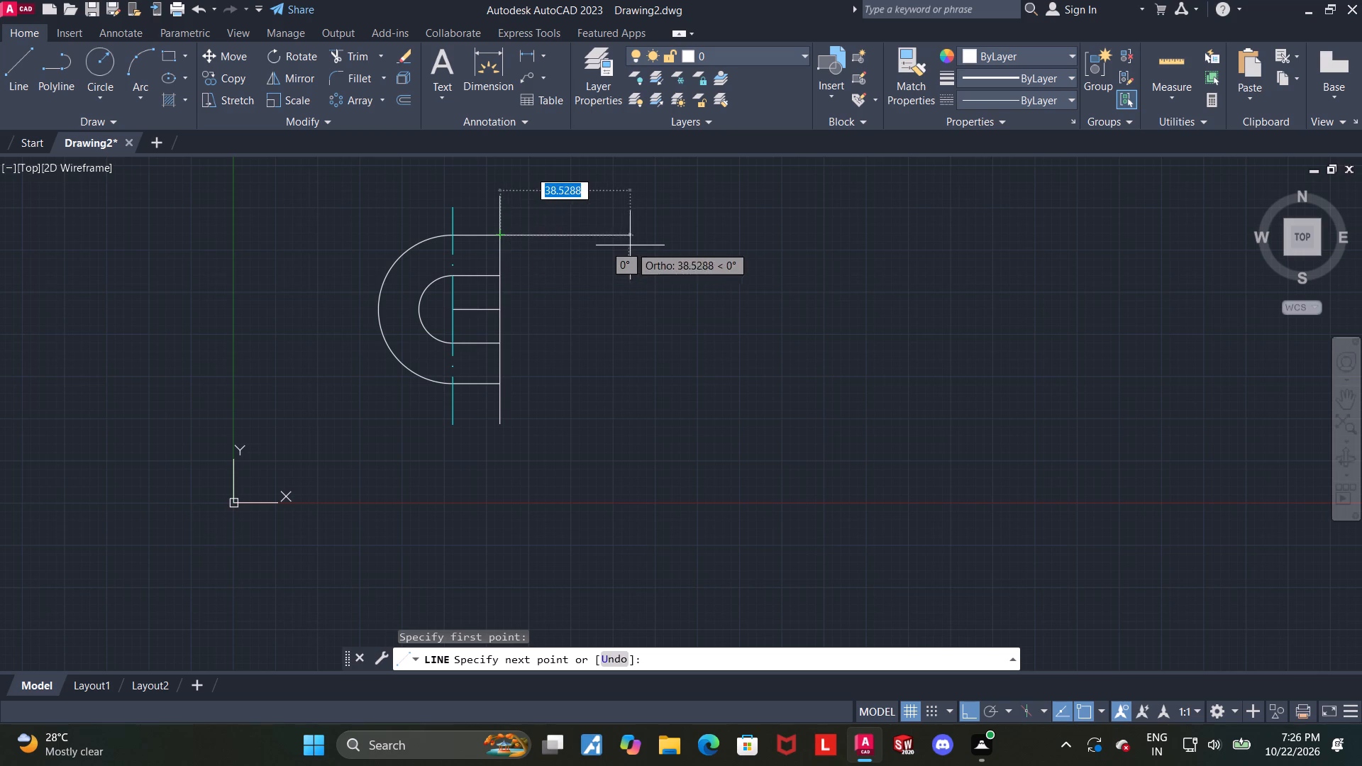
pyautogui.write('14')
pyautogui.press('Return')
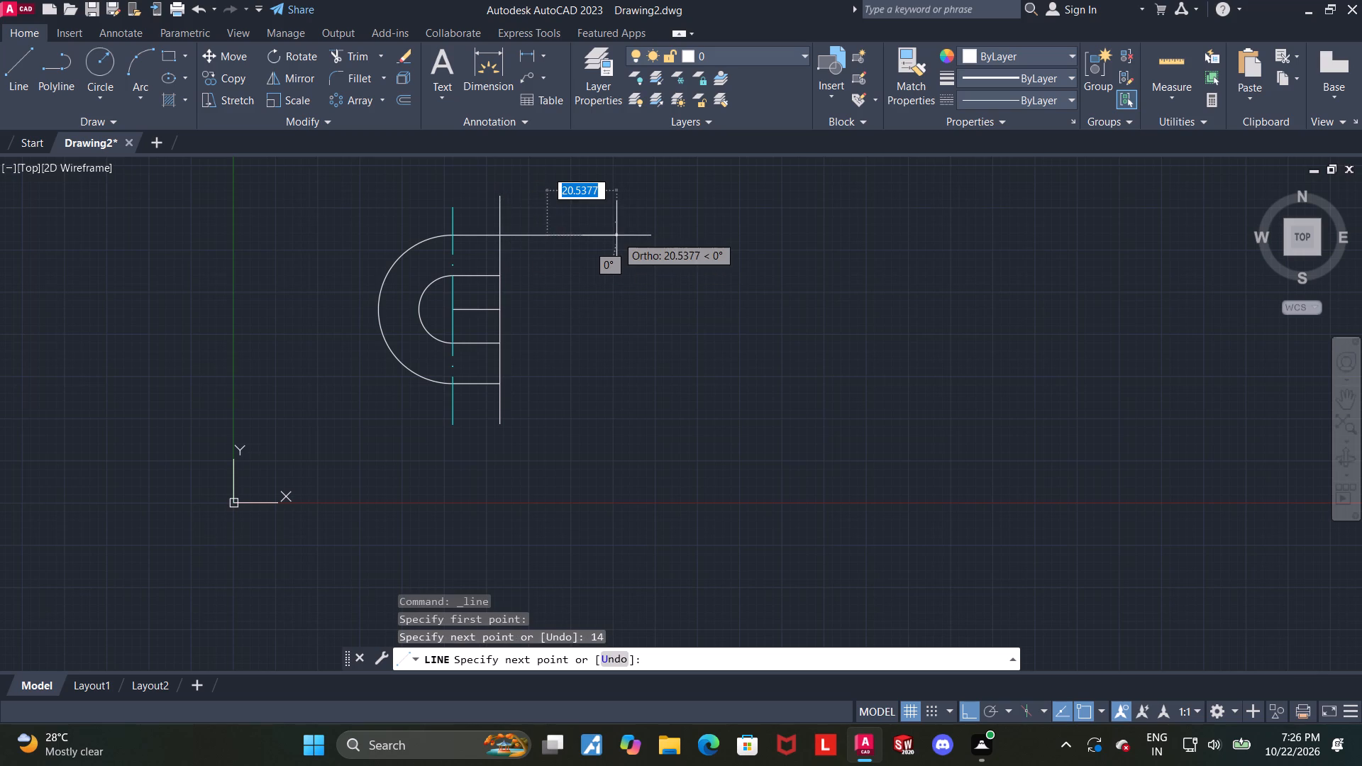
pyautogui.click(567, 423)
pyautogui.press('Escape')
# Draw a horizontal line from the outer outline's lower end at the old vertical line rightward past the new vertical edge.
pyautogui.click(12, 79)
pyautogui.scroll(1, 546, 297)
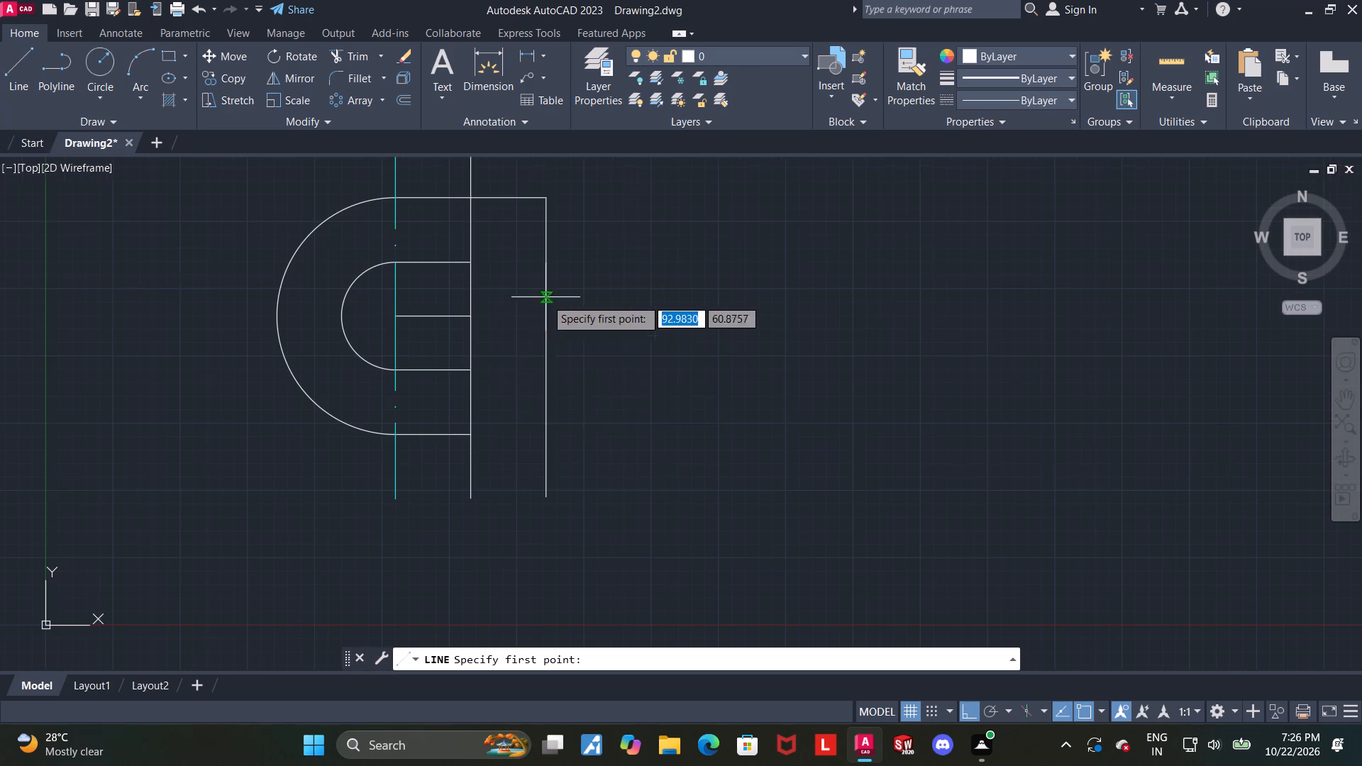
pyautogui.click(471, 433)
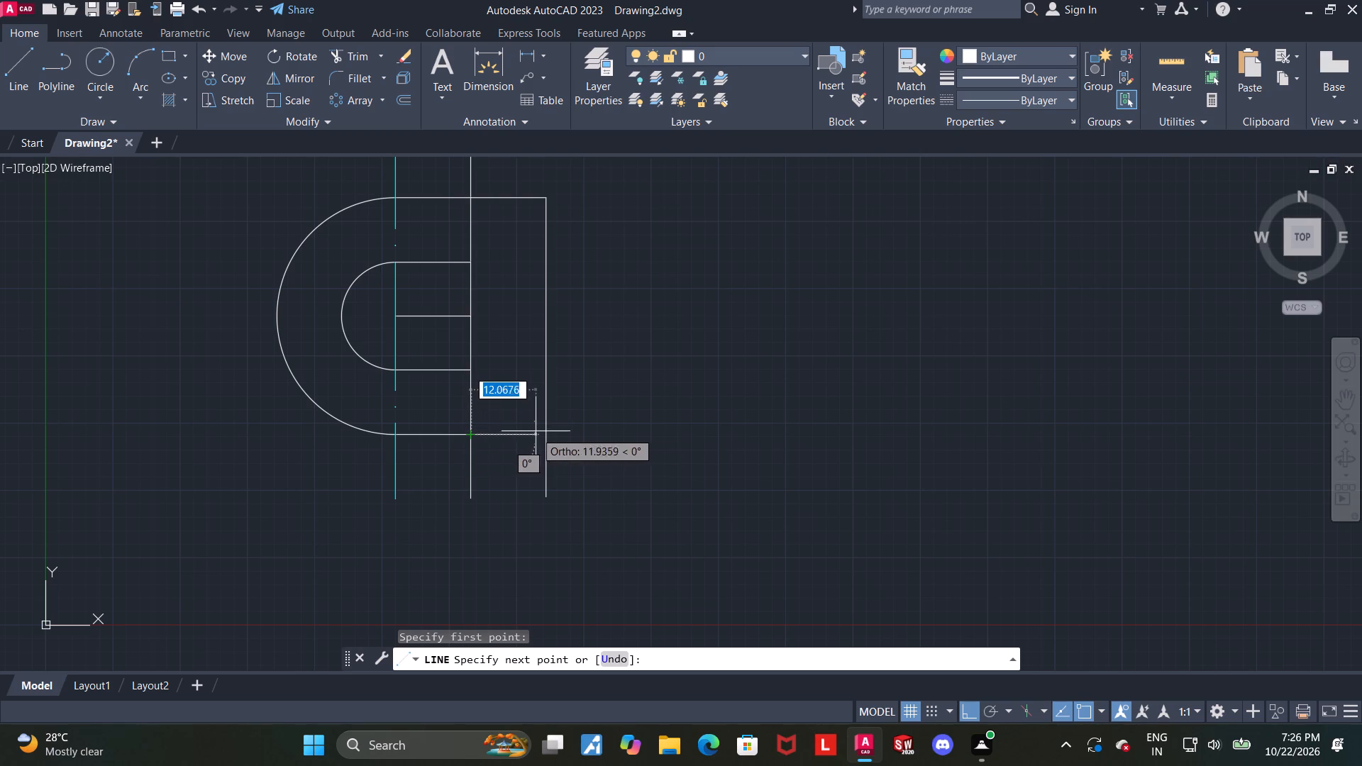
pyautogui.click(575, 431)
pyautogui.press('Escape')
# Trim the lower line beyond the outer vertical edge and the inner vertical line's segments between the inner and outer outlines.
pyautogui.click(355, 62)
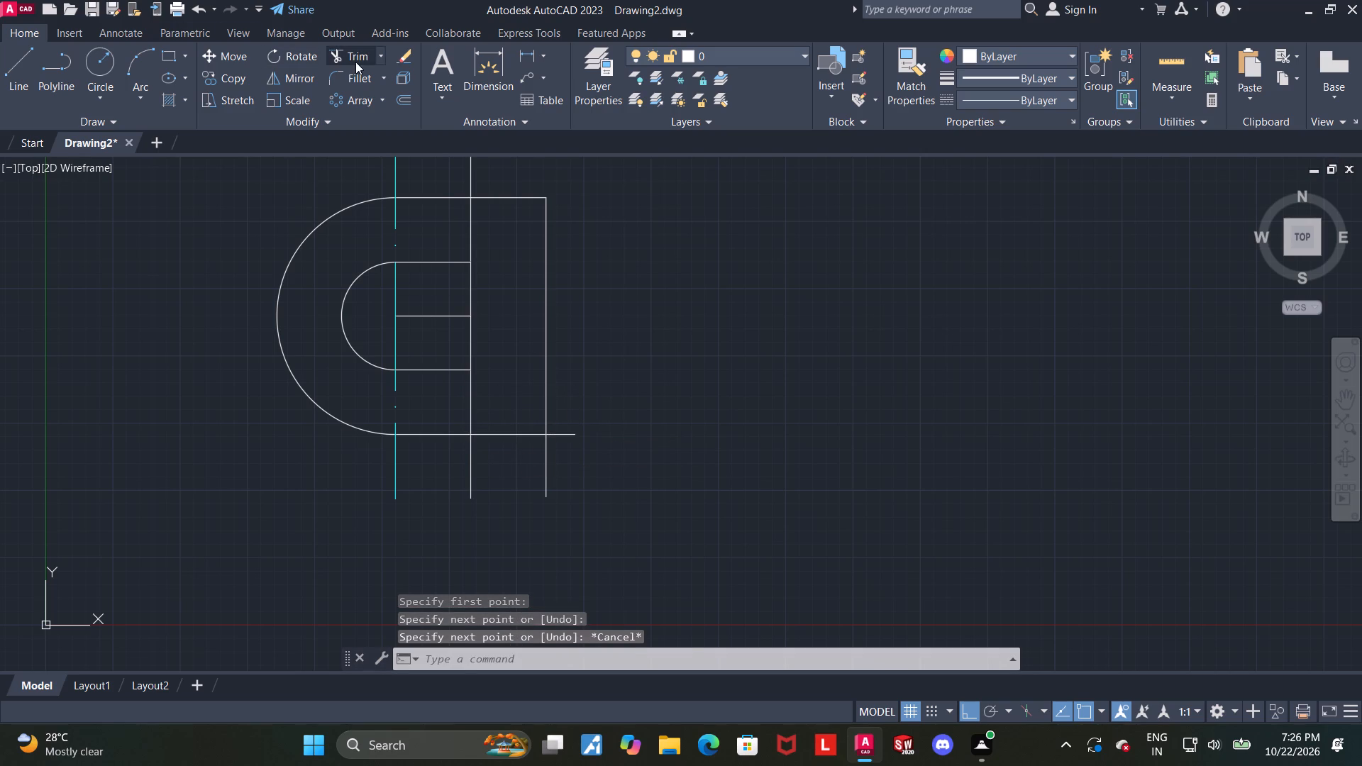
pyautogui.click(565, 436)
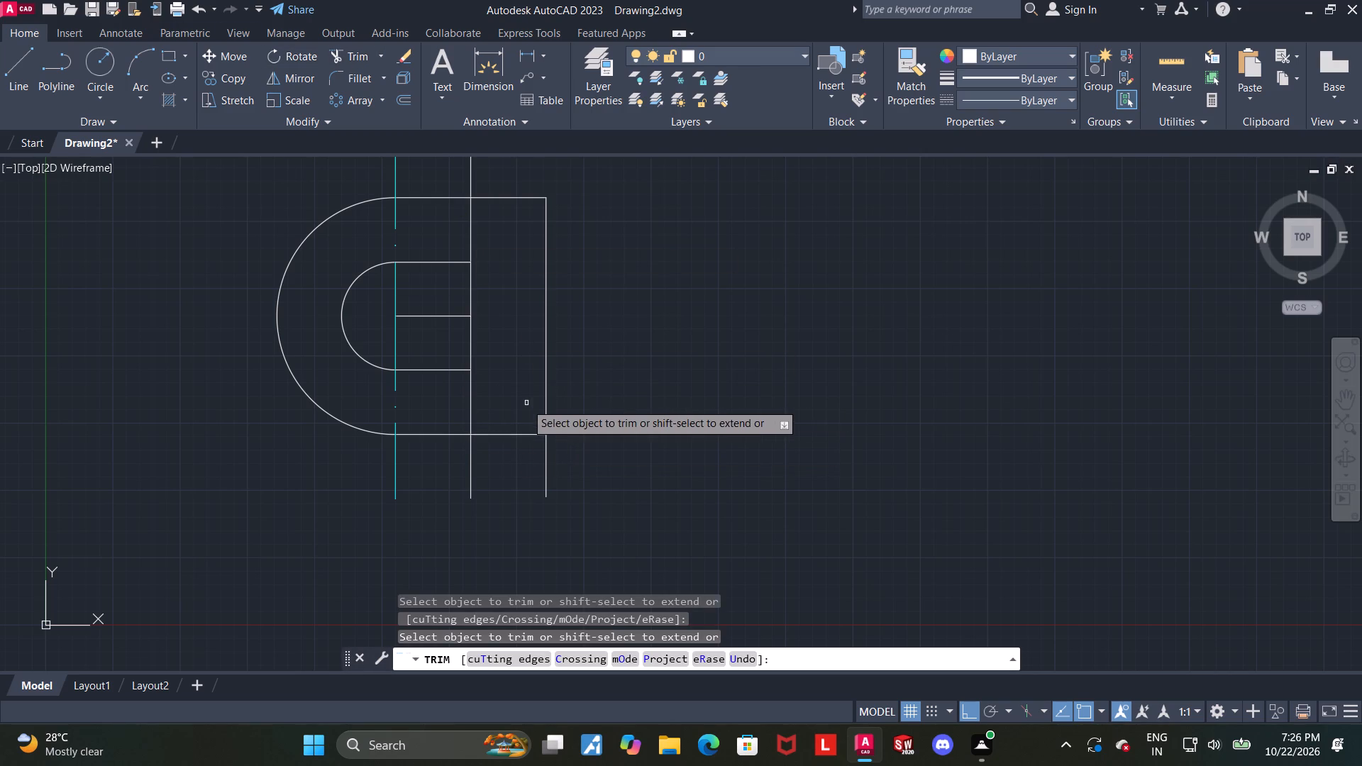
pyautogui.click(470, 394)
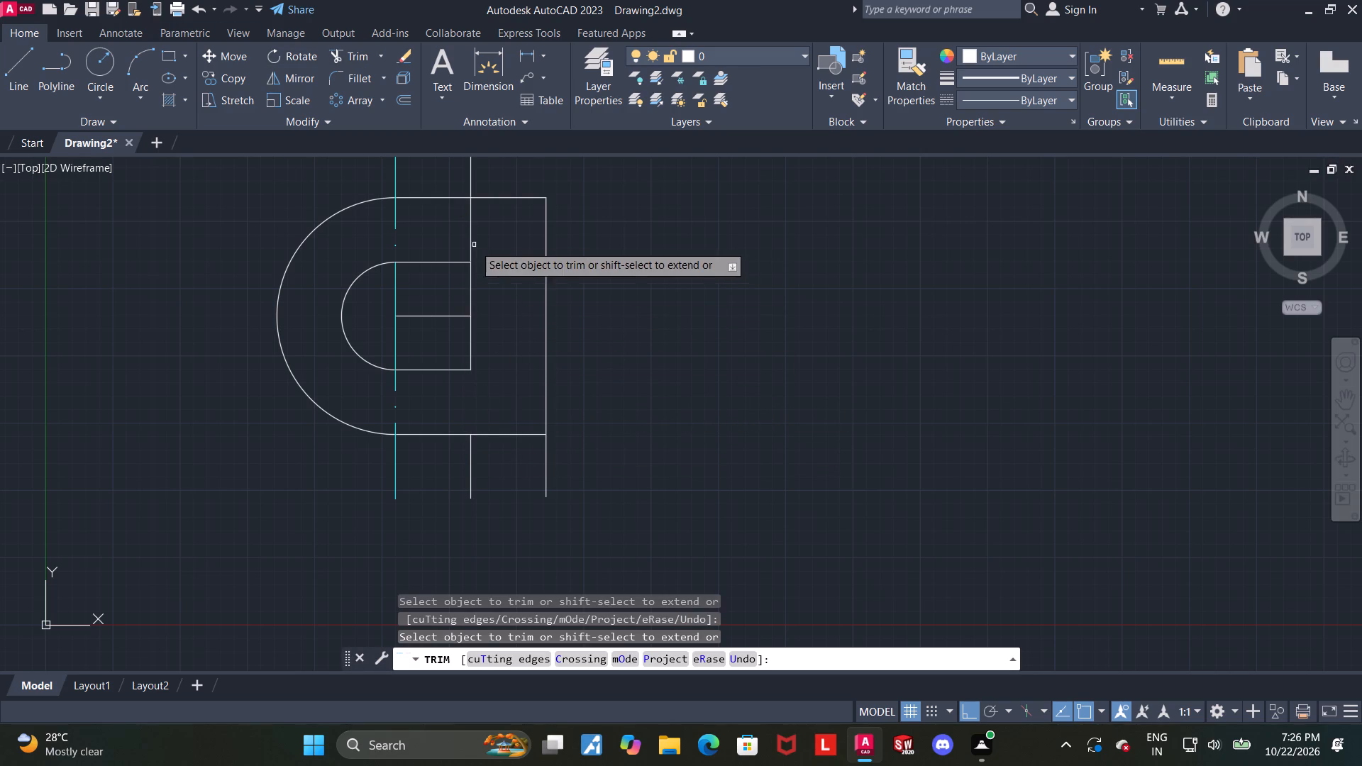
pyautogui.click(472, 235)
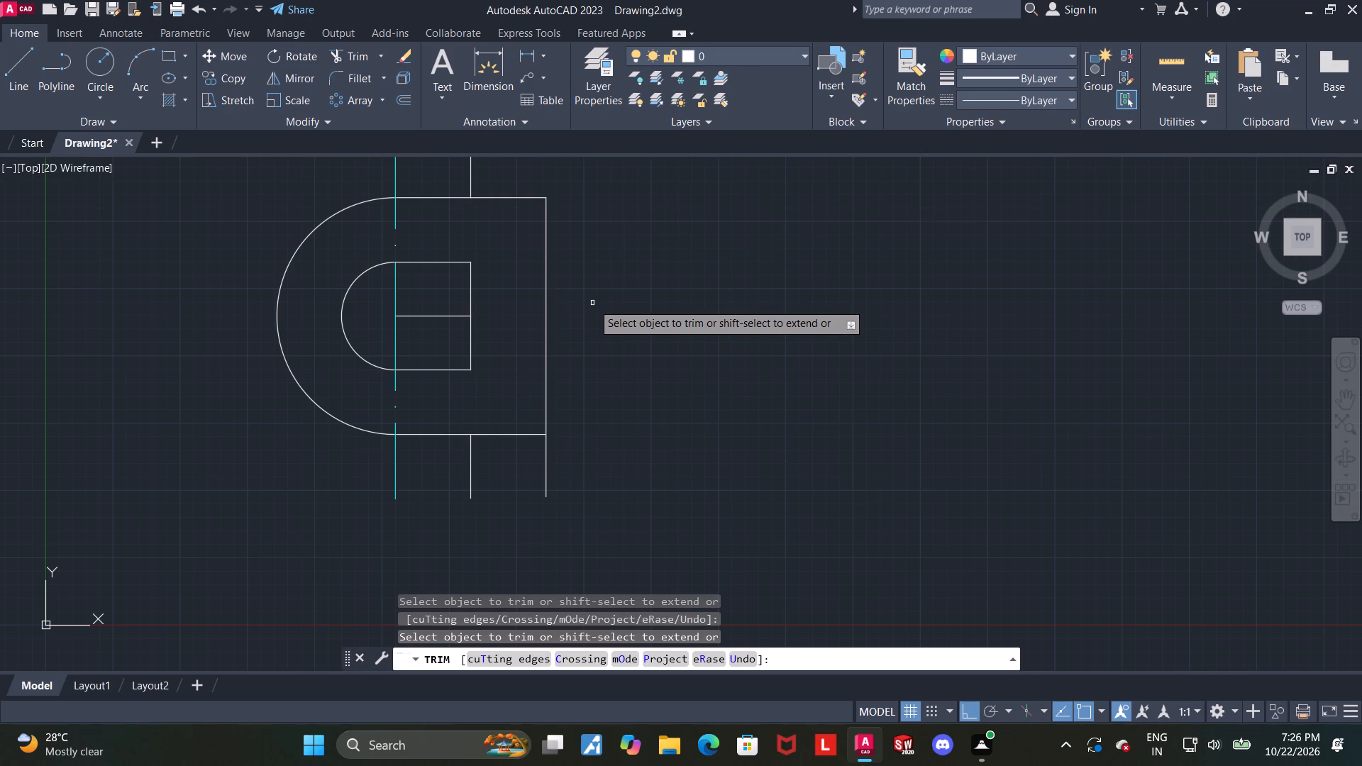
pyautogui.press('Escape')
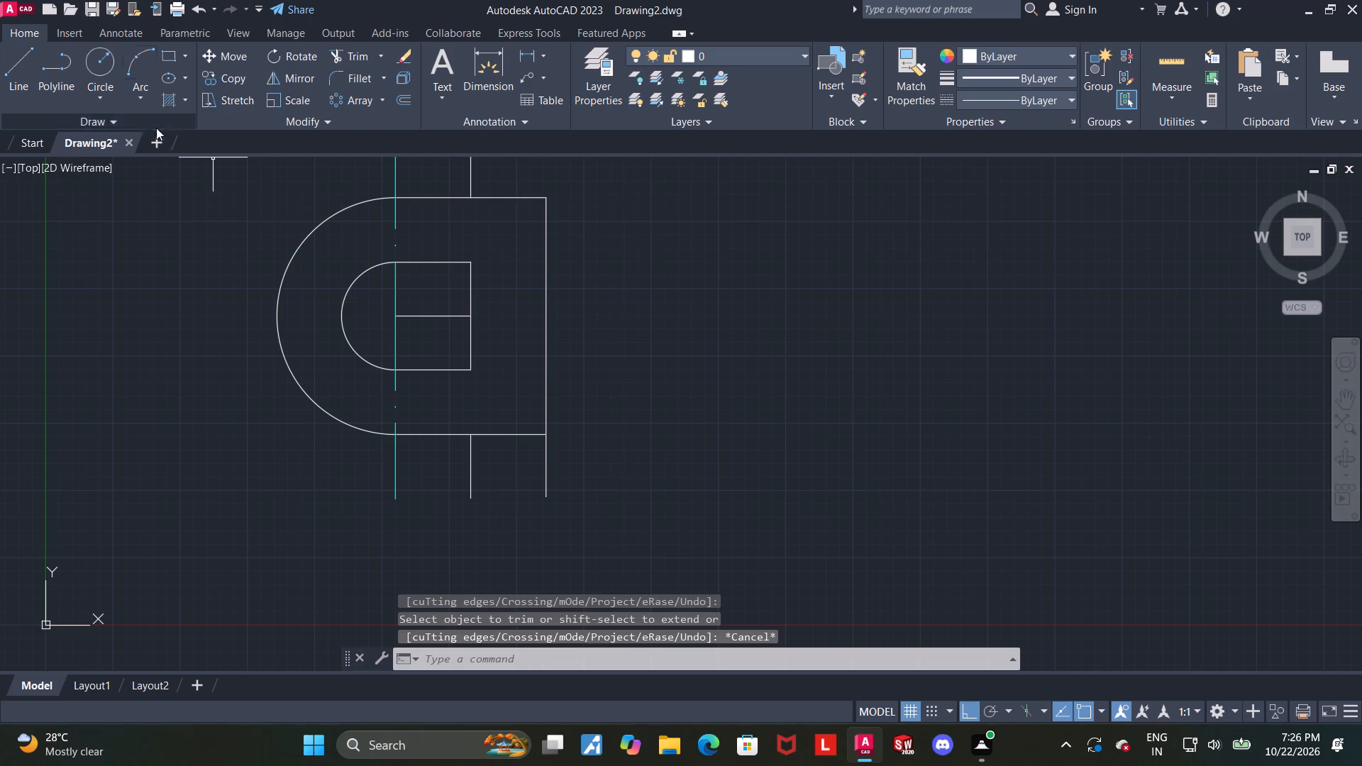
# Draw a horizontal line about 78 units long rightward from the midpoint of the inner outline's vertical edge.
pyautogui.click(106, 60)
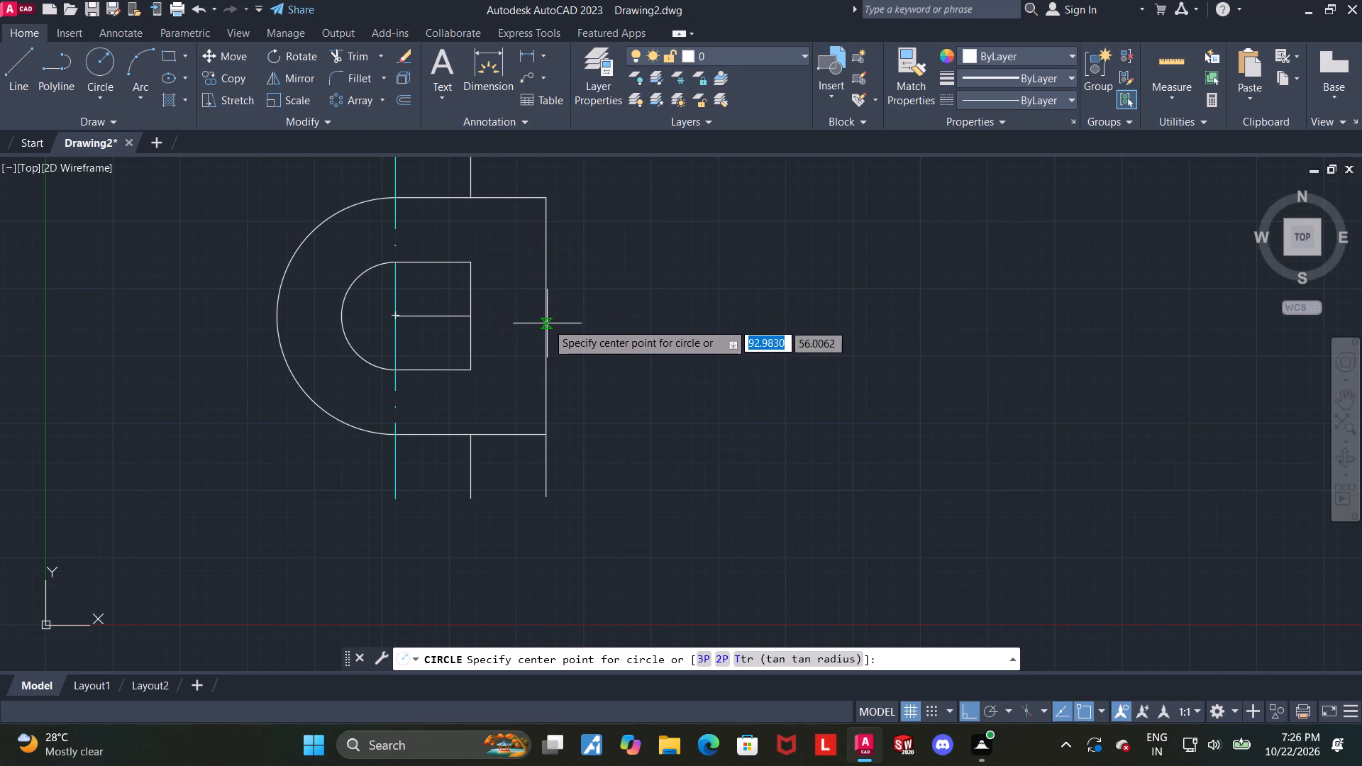
pyautogui.press('Escape')
pyautogui.click(11, 70)
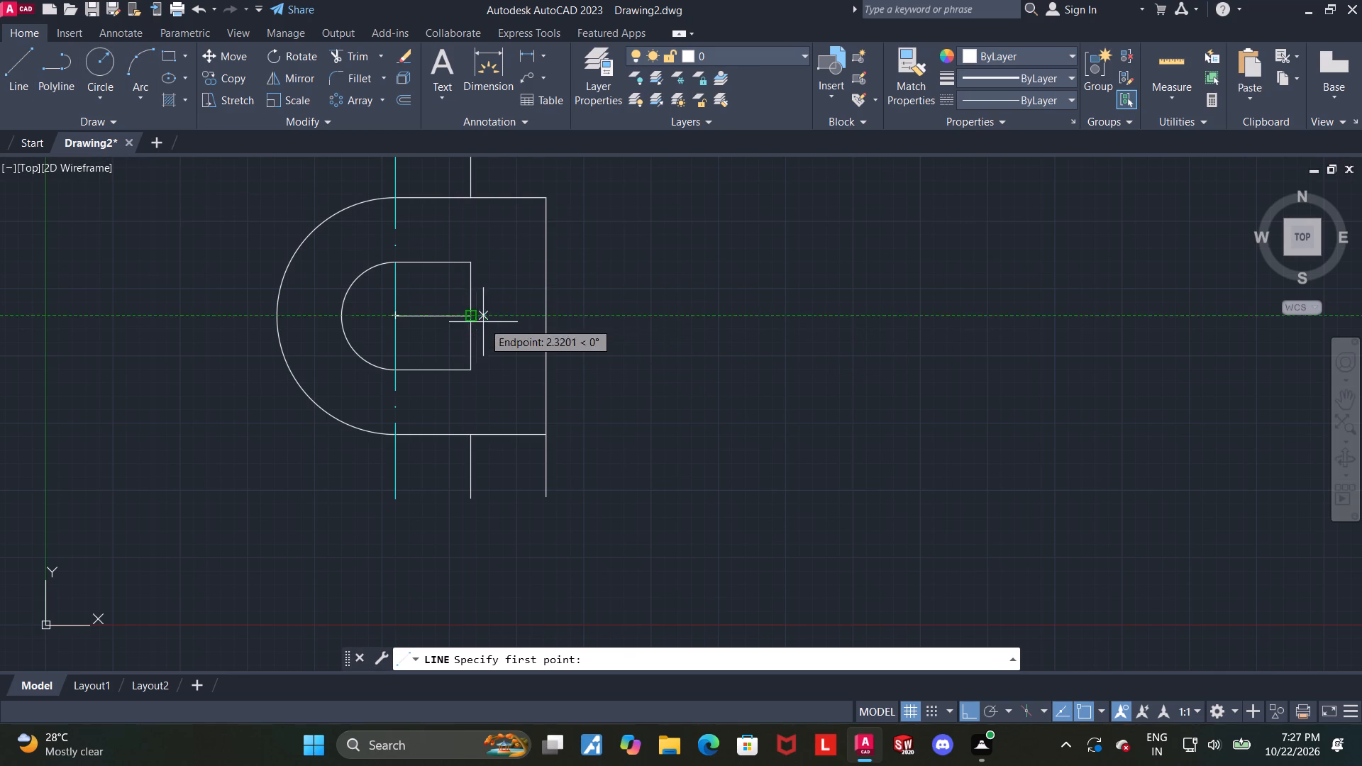
pyautogui.click(470, 313)
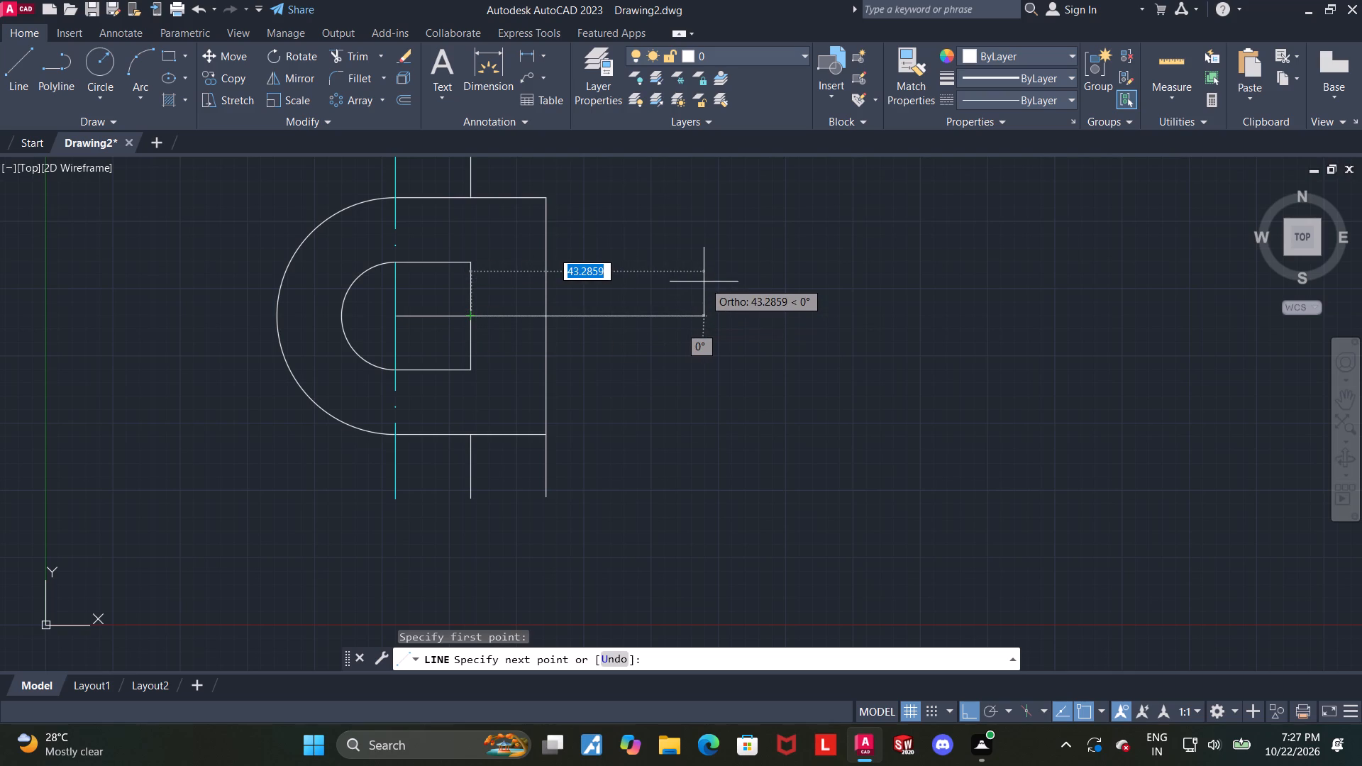
pyautogui.click(890, 279)
pyautogui.press('Escape')
# Draw a horizontal line from the arcs' common centre leftward past the outer arc.
pyautogui.click(14, 62)
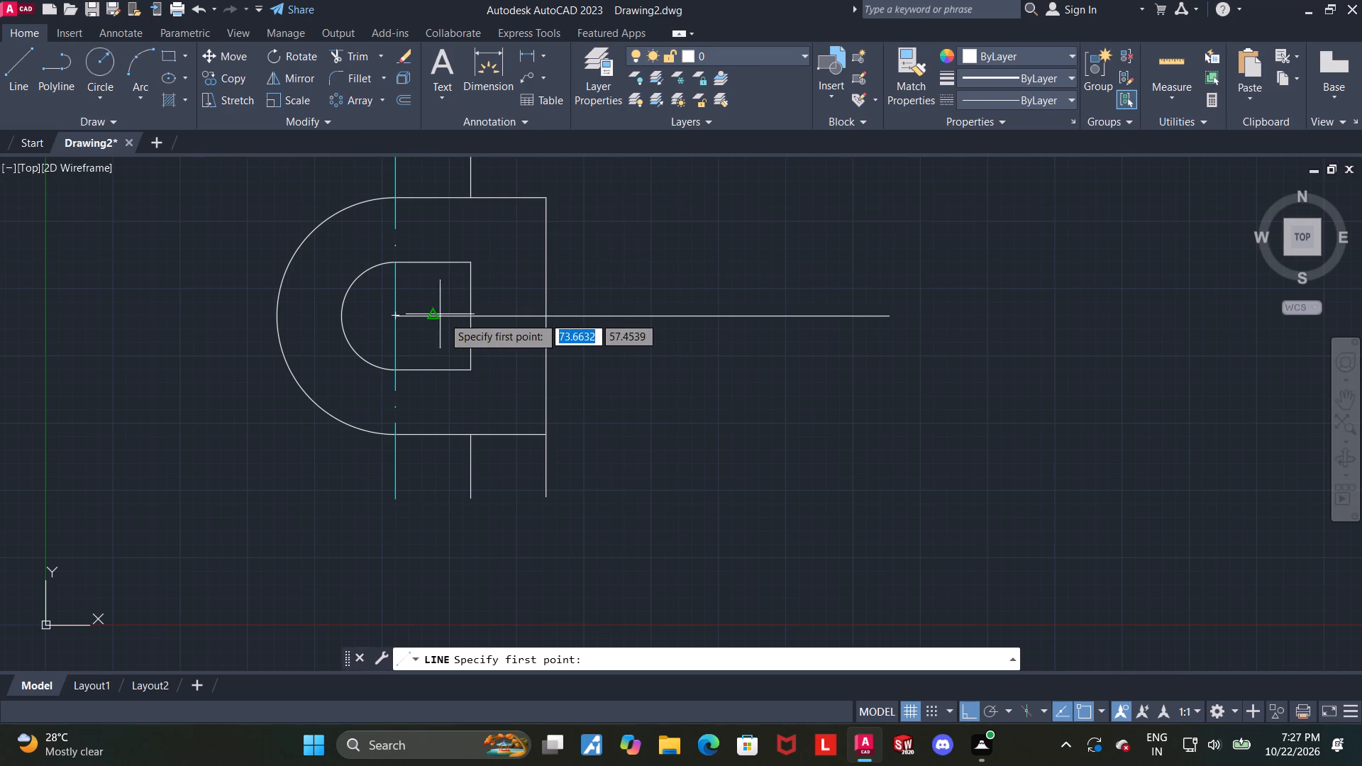
pyautogui.scroll(2, 395, 329)
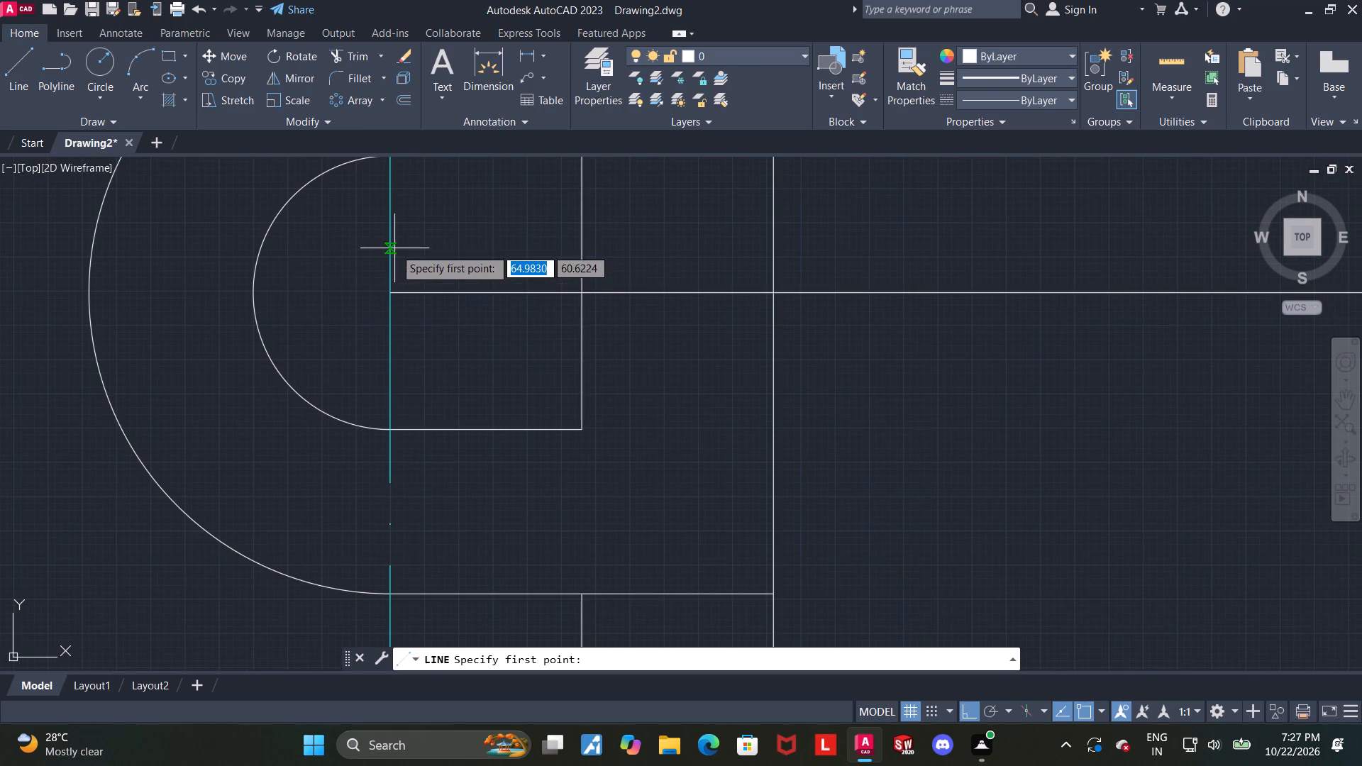
pyautogui.click(390, 289)
pyautogui.scroll(-3, 390, 296)
pyautogui.click(214, 284)
pyautogui.press('Escape')
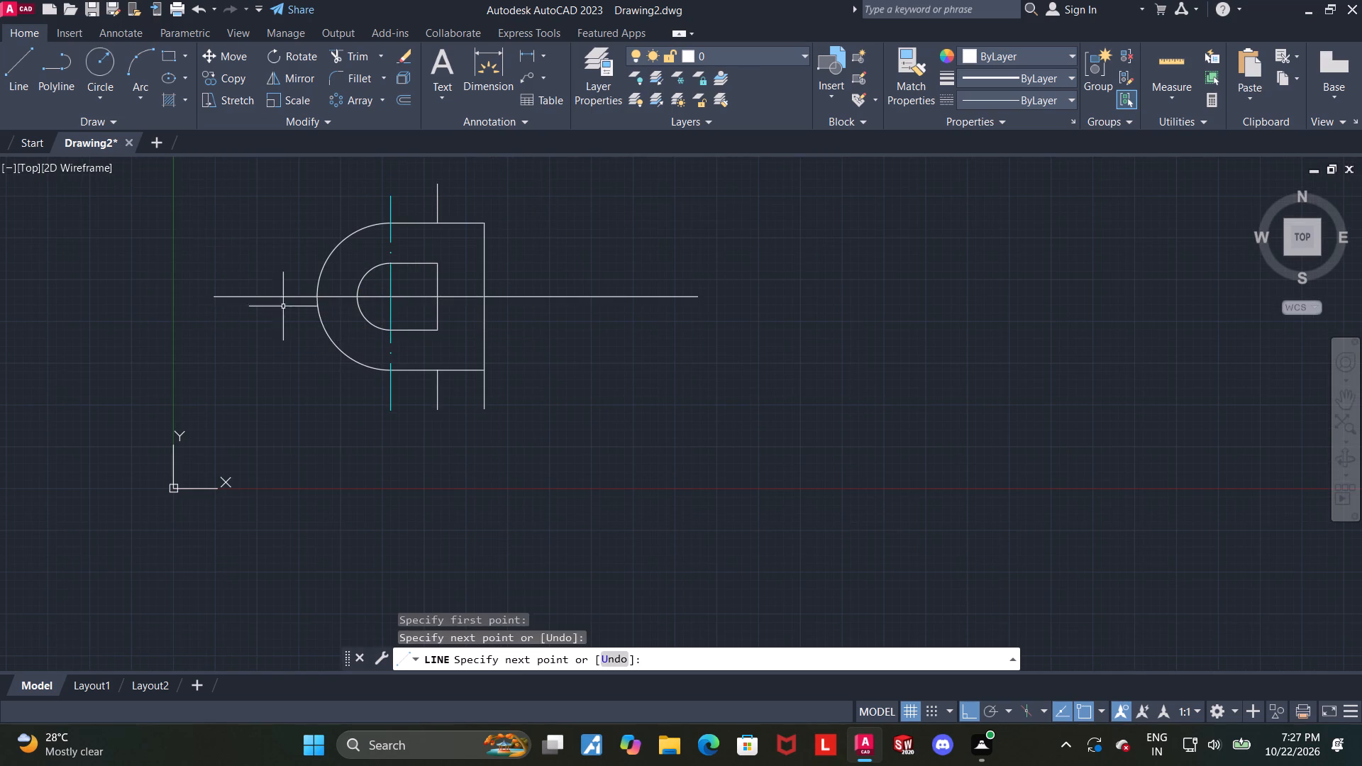
# Undo the horizontal line drawn leftward from the arcs' common centre.
pyautogui.scroll(2, 412, 313)
pyautogui.hotkey('ctrl', 'z')
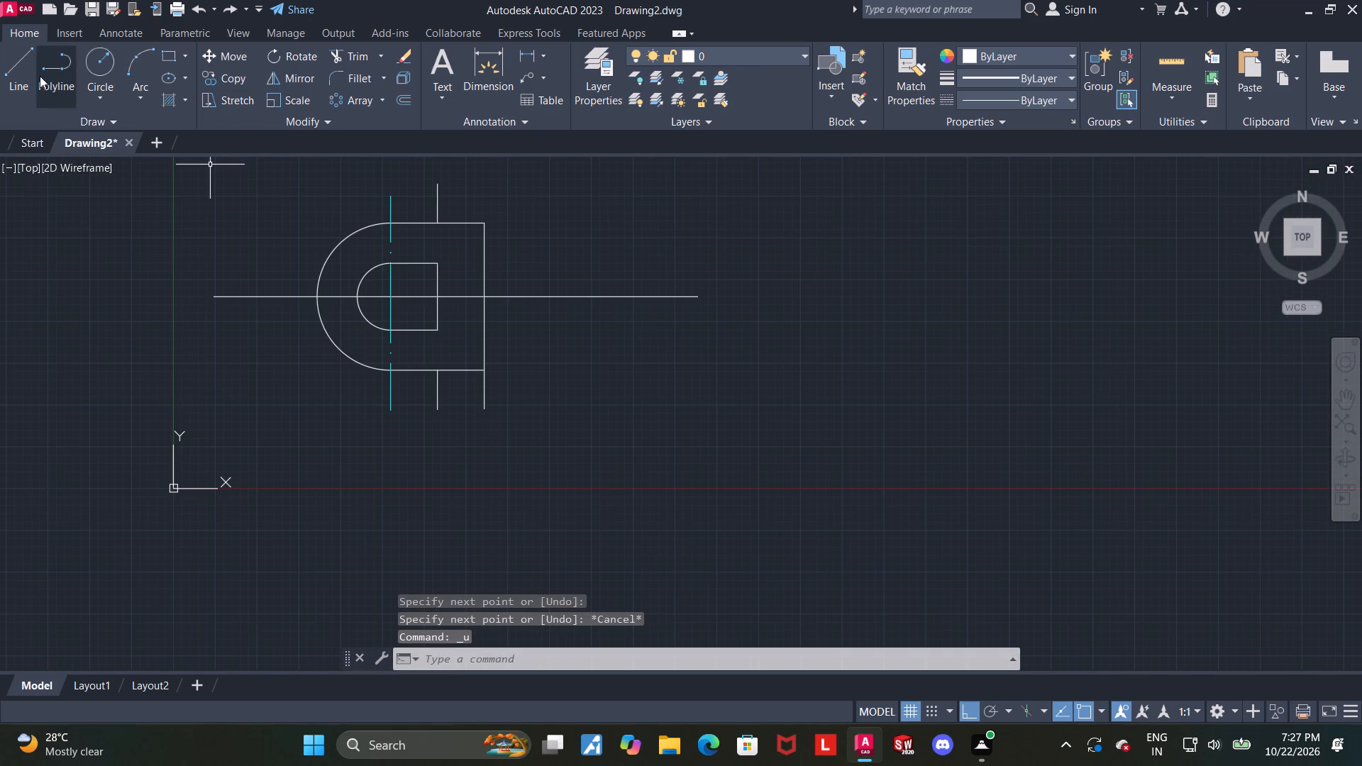
pyautogui.hotkey('ctrl', 'z')
# Draw a horizontal line about 29 units long leftward from the arcs' common centre, past the outer arc.
pyautogui.click(17, 72)
pyautogui.scroll(1, 343, 272)
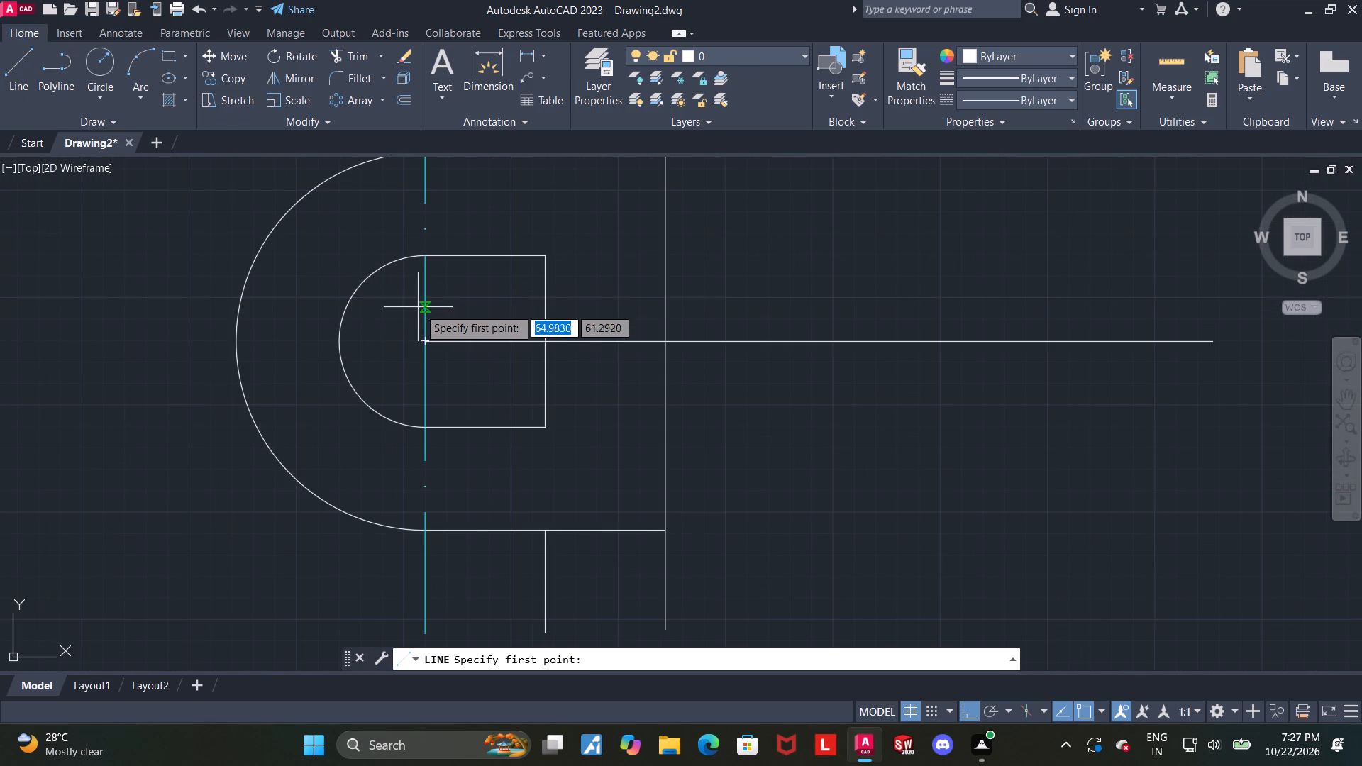
pyautogui.click(422, 337)
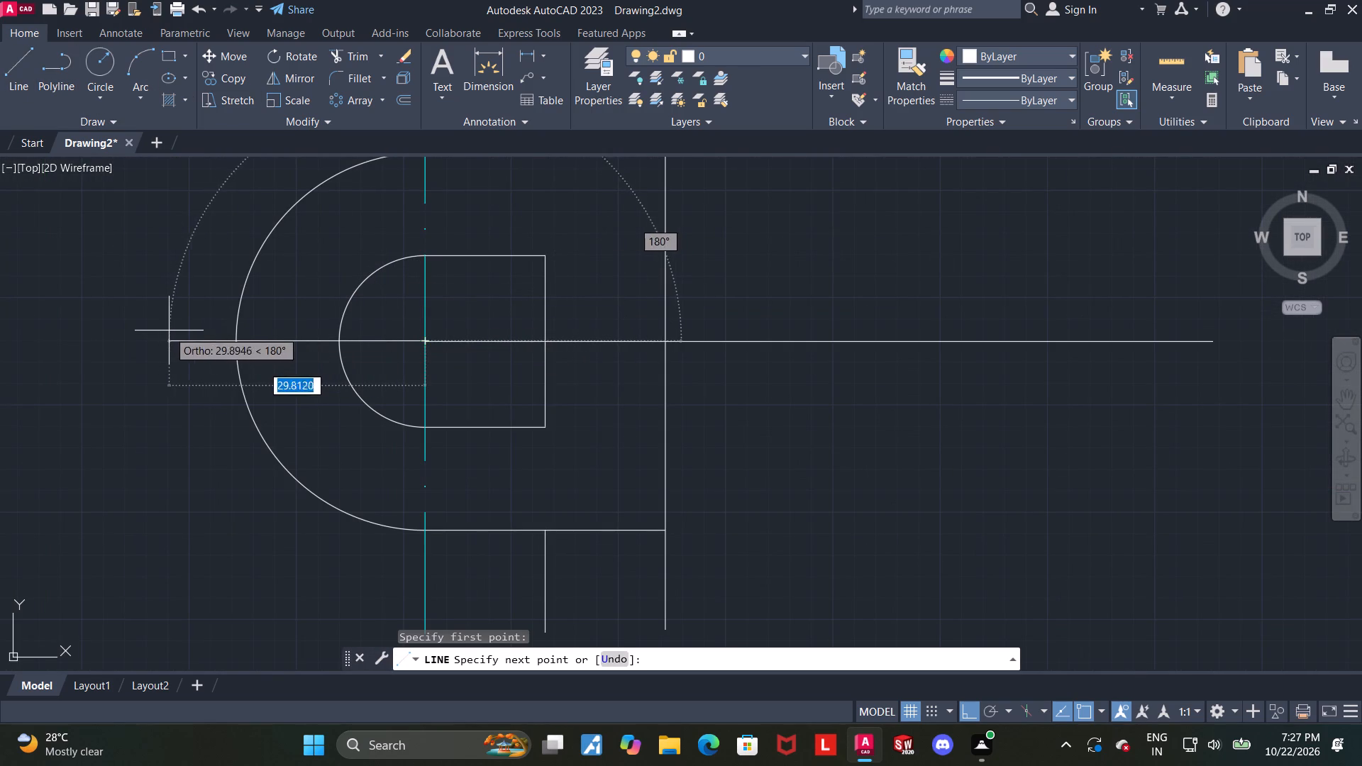
pyautogui.click(174, 332)
pyautogui.press('Escape')
# Join the three collinear horizontal lines through the arcs' centre into a single line.
pyautogui.click(406, 342)
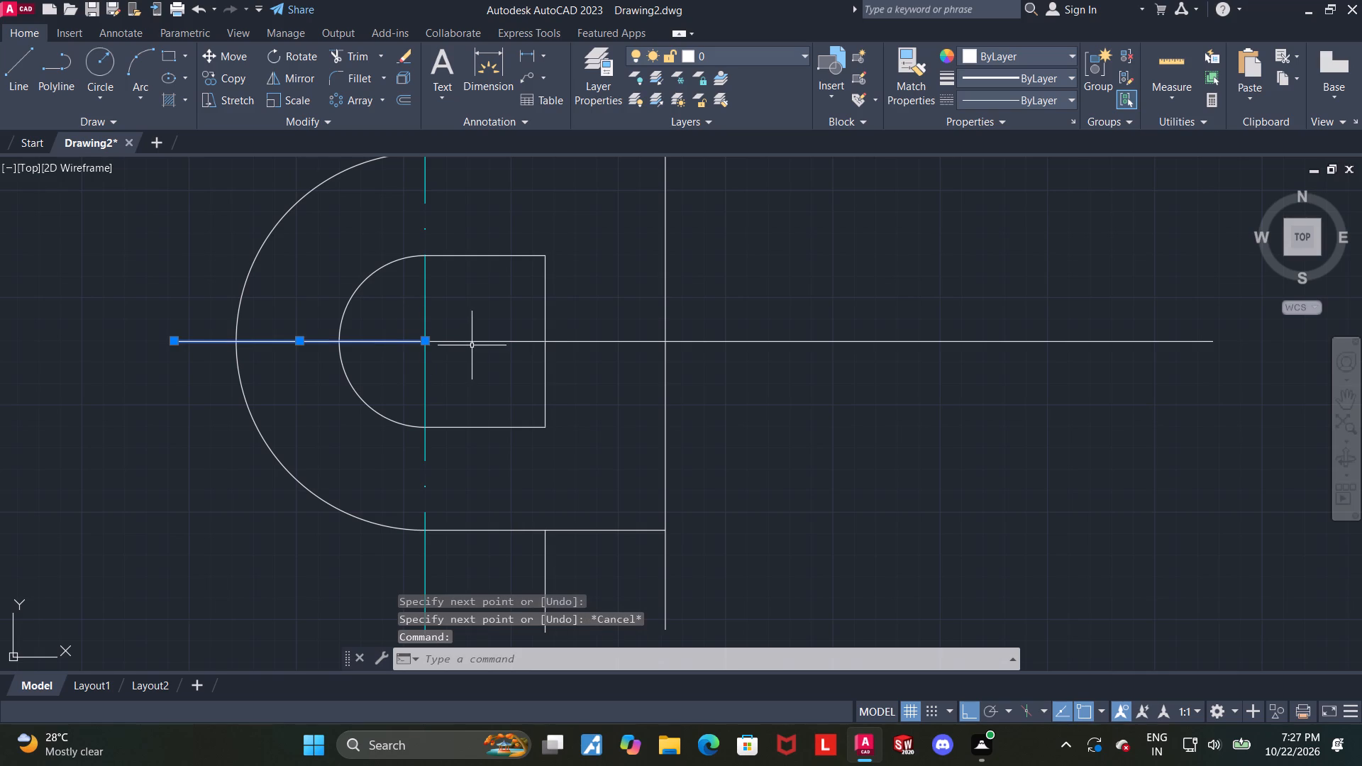
pyautogui.click(473, 342)
pyautogui.click(610, 342)
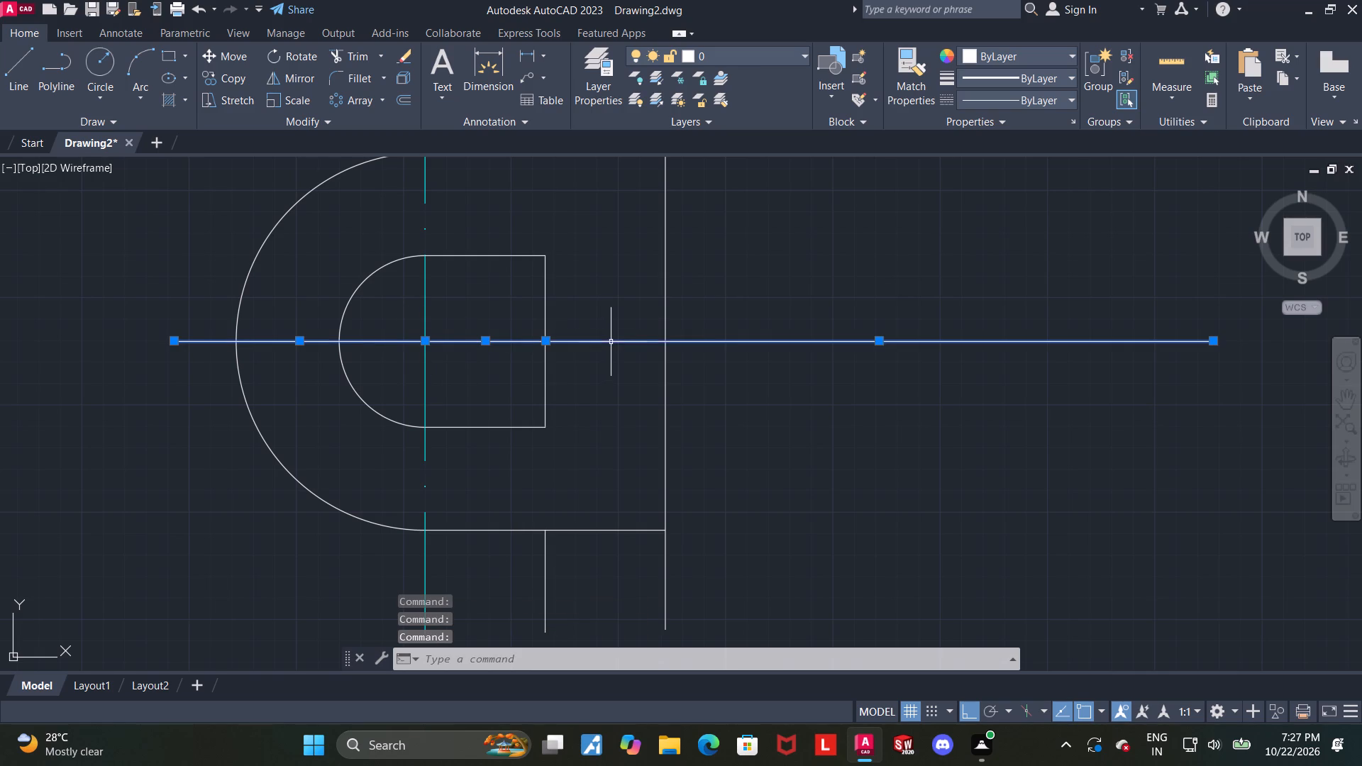
pyautogui.press('j')
pyautogui.press('Return')
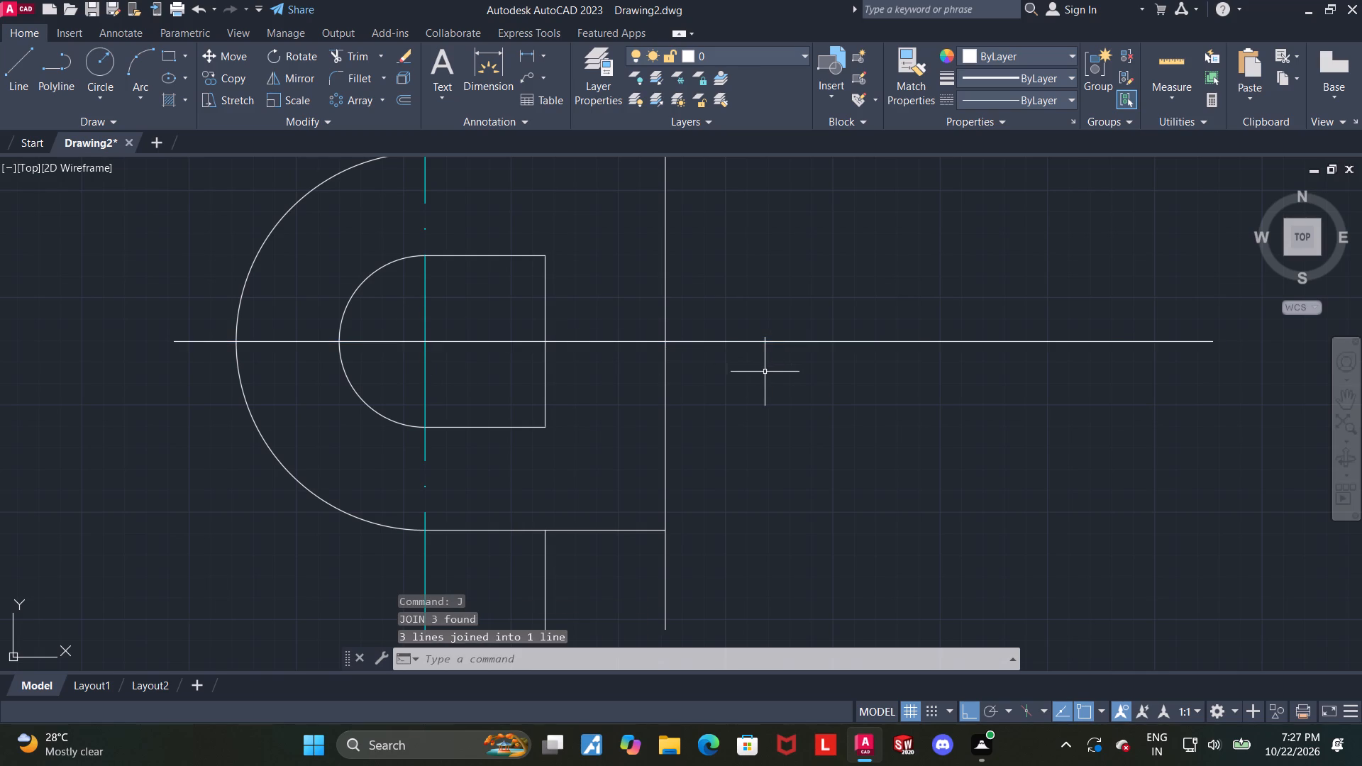
# Give the joined horizontal line the ACAD dash-dot centre linetype and the colour Cyan.
pyautogui.click(823, 391)
pyautogui.click(818, 318)
pyautogui.click(1050, 99)
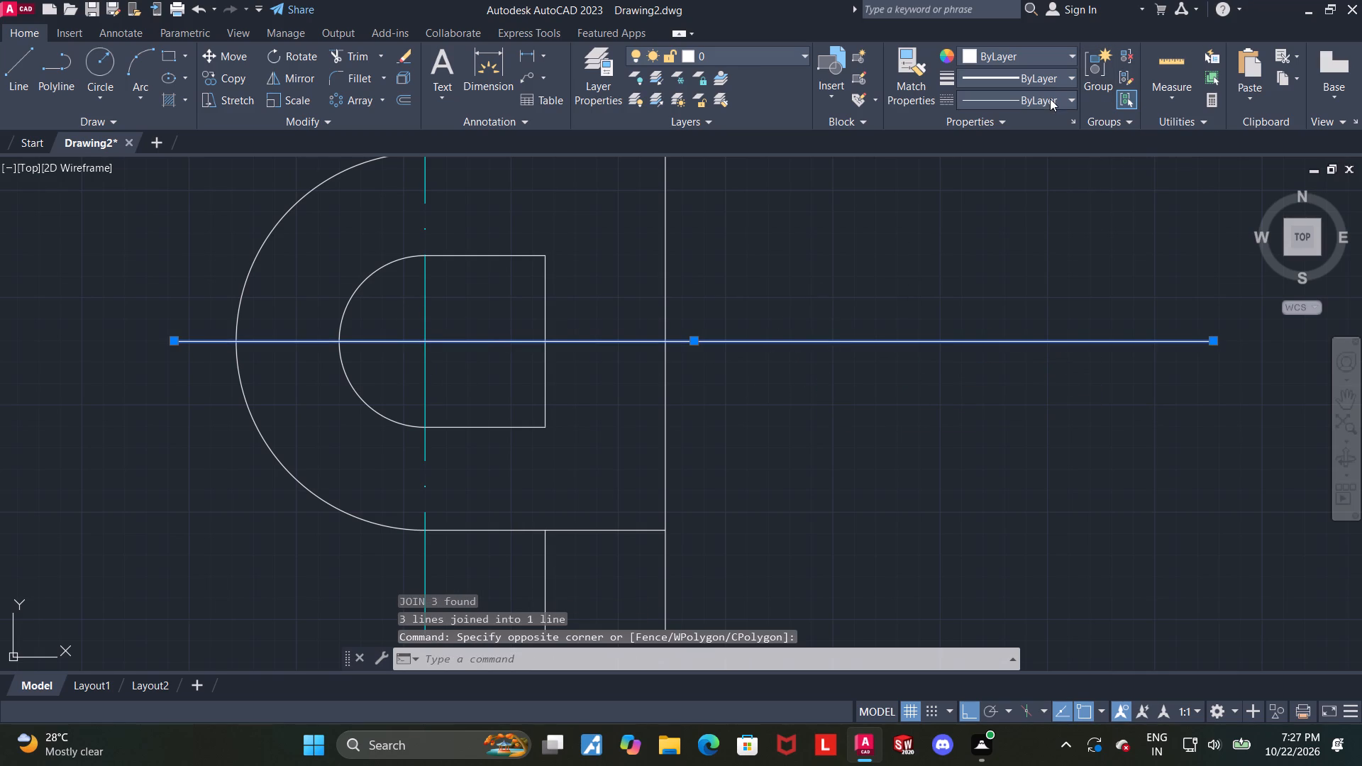
pyautogui.click(1050, 166)
pyautogui.click(1037, 57)
pyautogui.click(1021, 219)
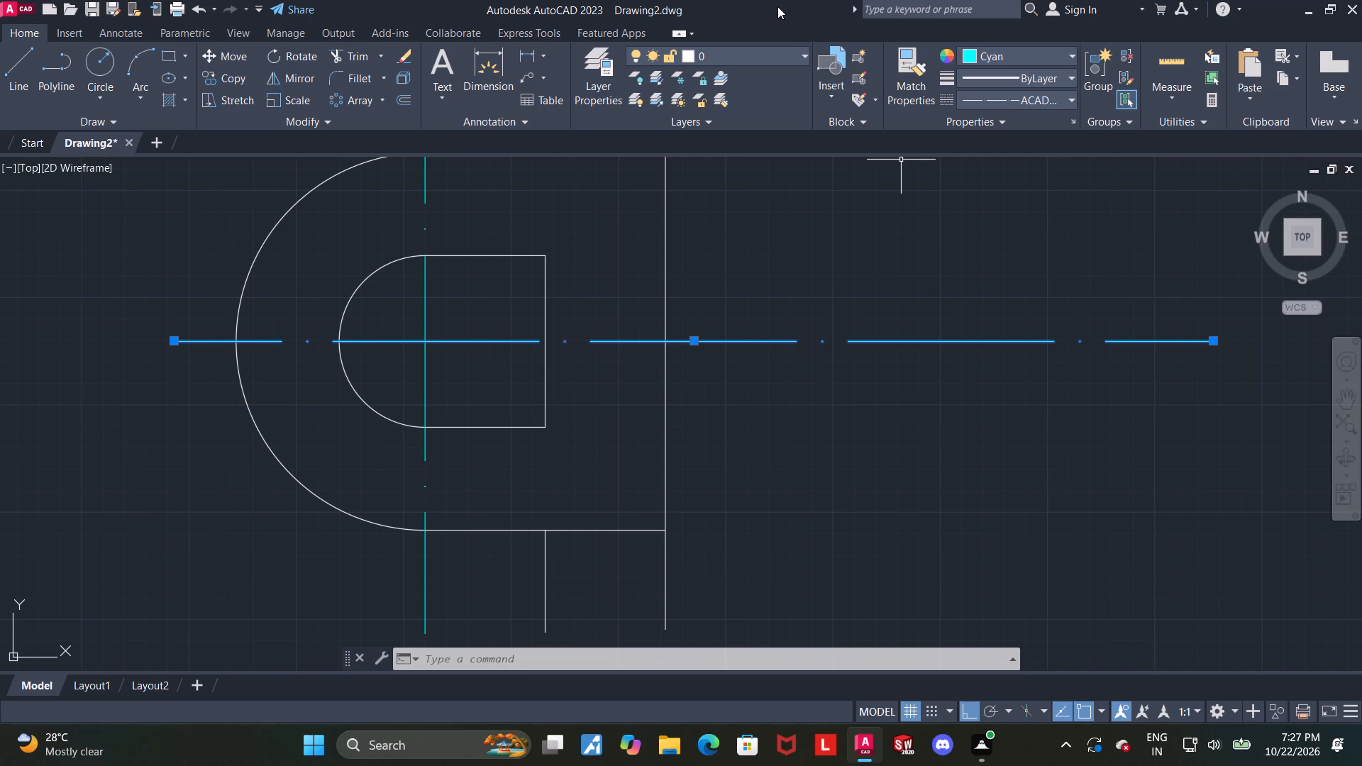
pyautogui.scroll(-2, 773, 211)
pyautogui.moveTo(836, 283); pyautogui.dragTo(776, 392, button='middle')
pyautogui.scroll(2, 742, 365)
pyautogui.press('Escape')
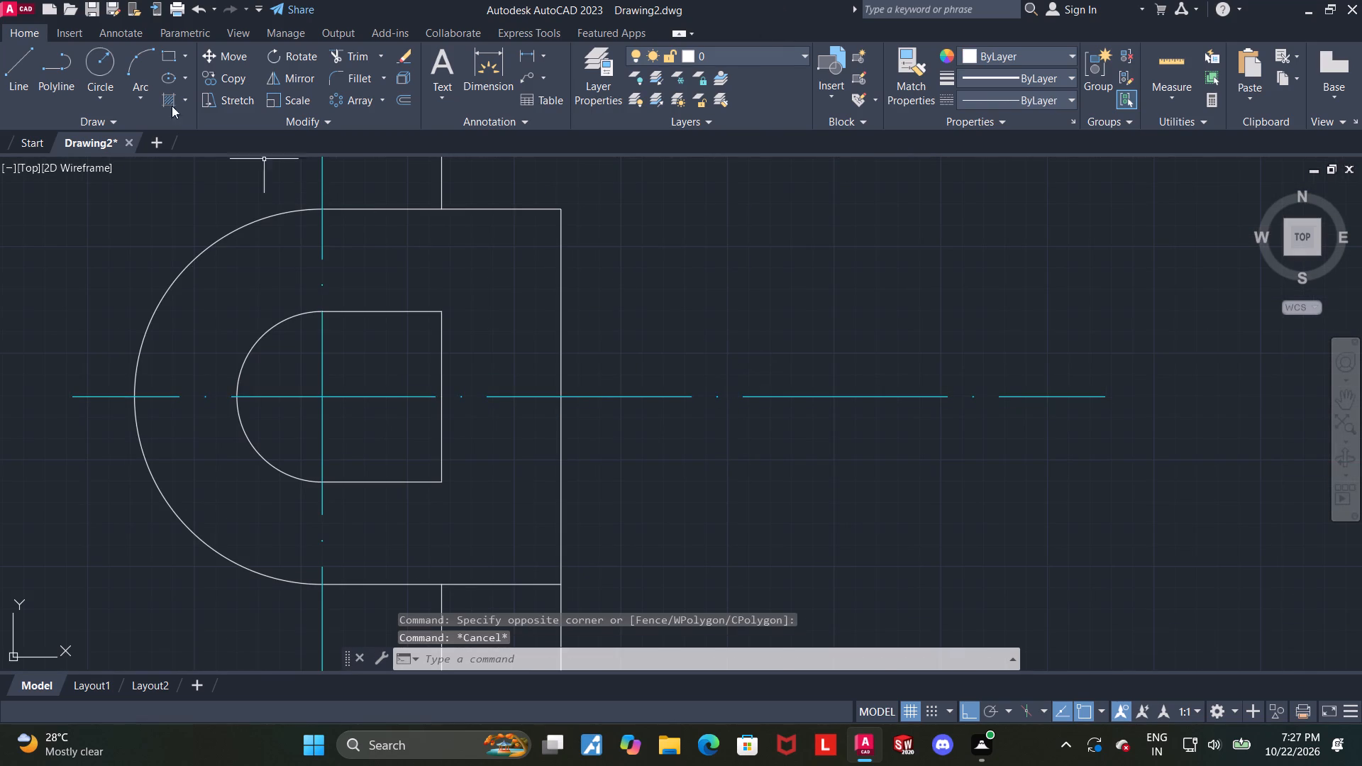
# Draw a circle of radius 13 centred where the horizontal centre line crosses the outer outline's vertical edge.
pyautogui.click(97, 69)
pyautogui.scroll(-1, 555, 418)
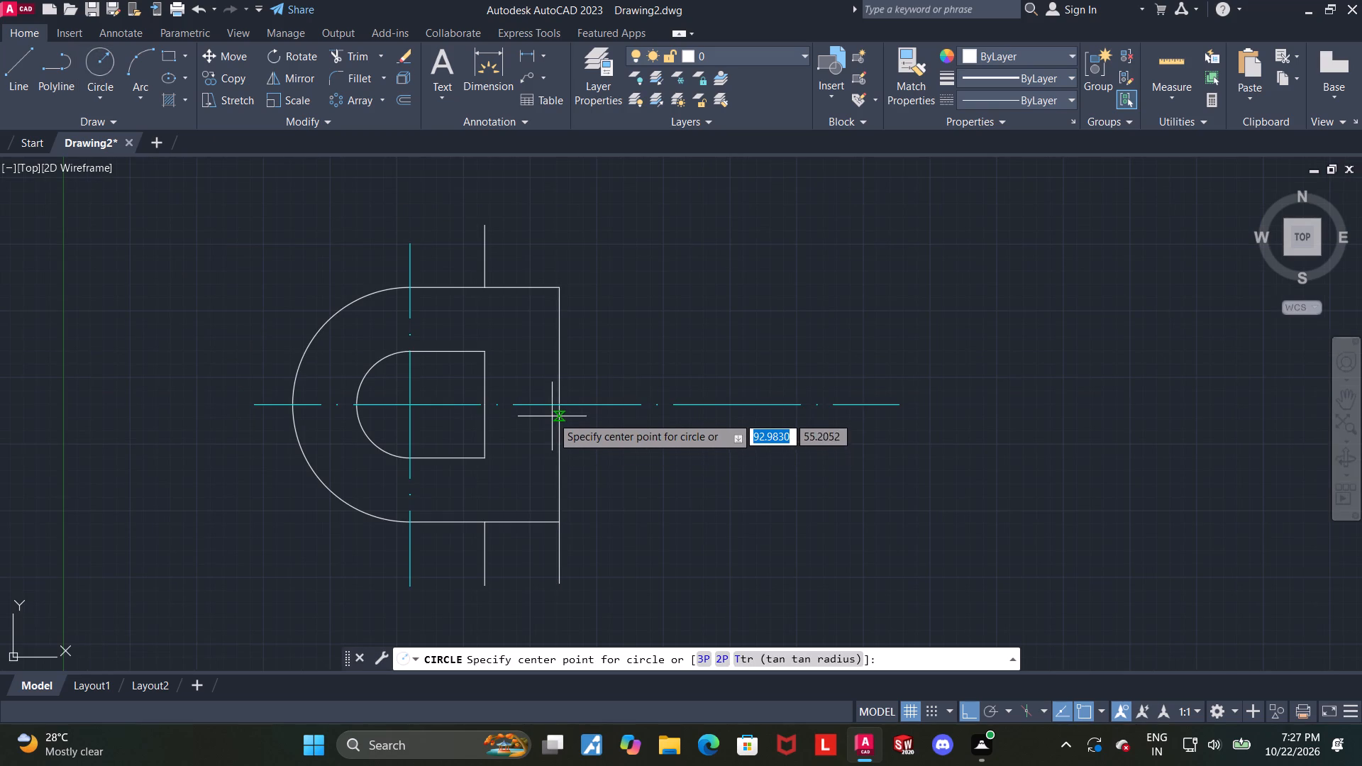
pyautogui.click(557, 408)
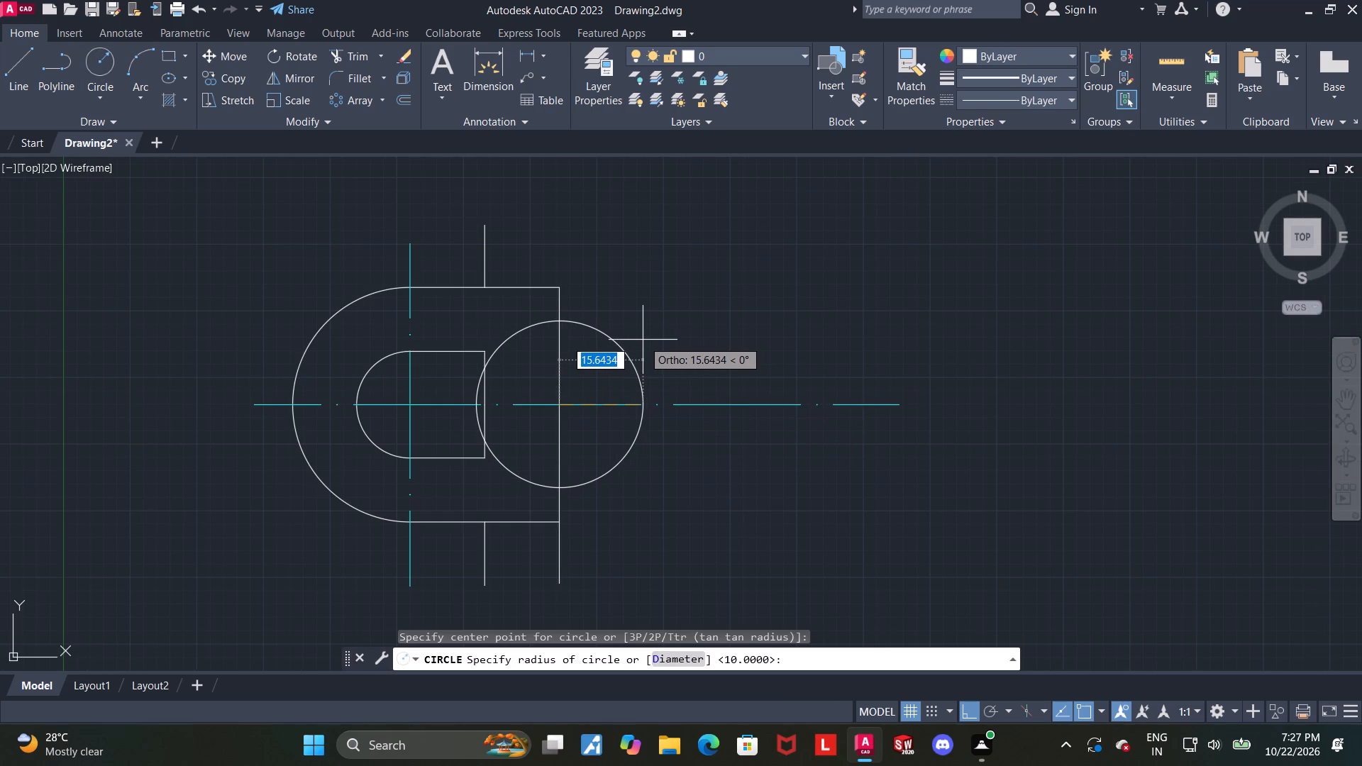
pyautogui.write('13')
pyautogui.press('Return')
pyautogui.press('Escape')
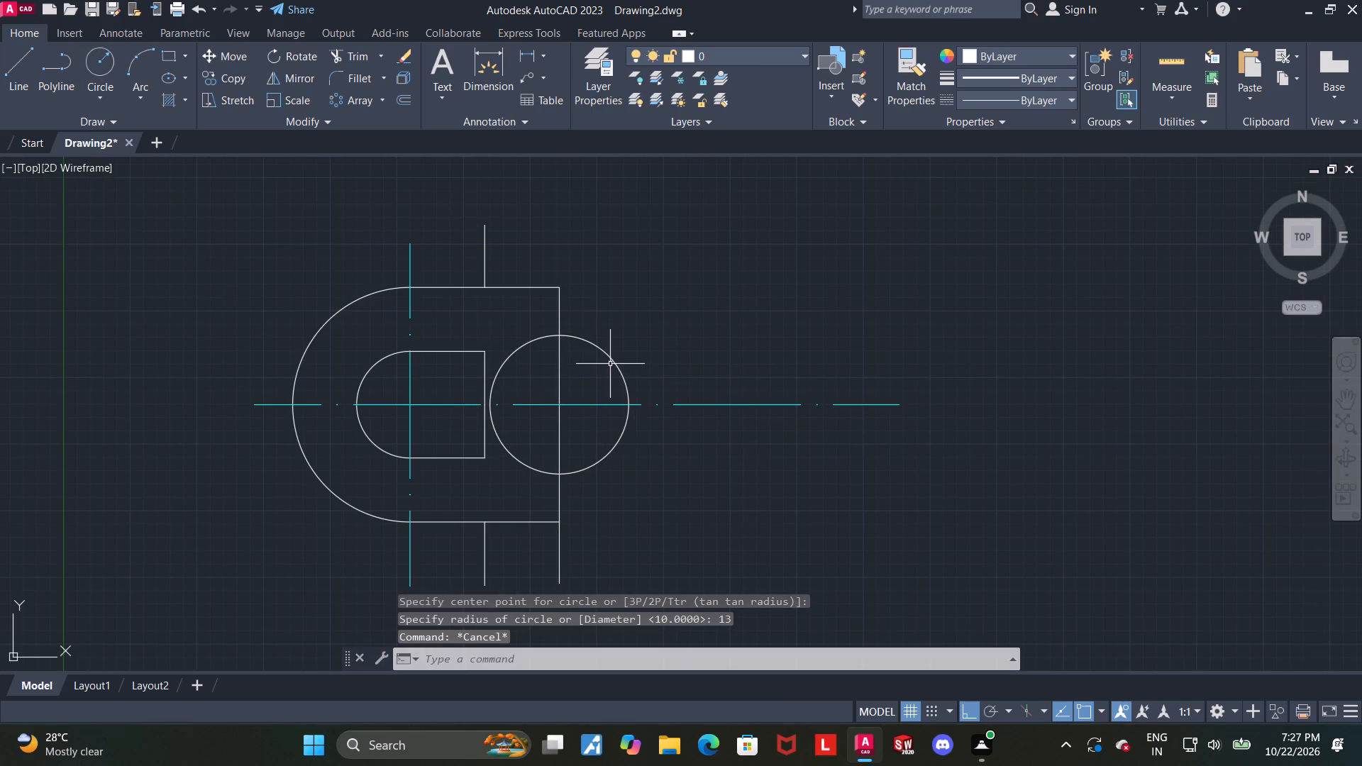
# Draw a concentric circle of radius 22 around the radius 13 circle.
pyautogui.scroll(-1, 610, 364)
pyautogui.scroll(1, 610, 363)
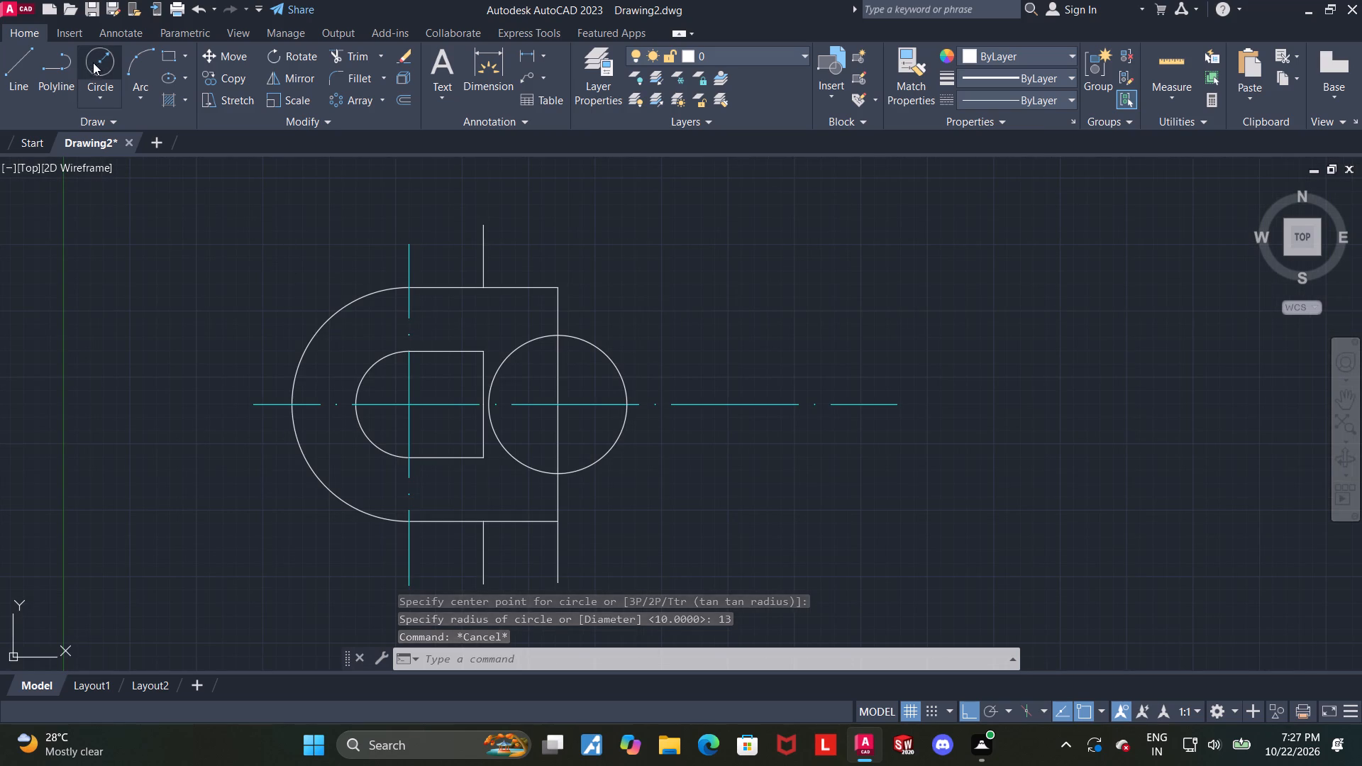
pyautogui.click(94, 62)
pyautogui.click(557, 401)
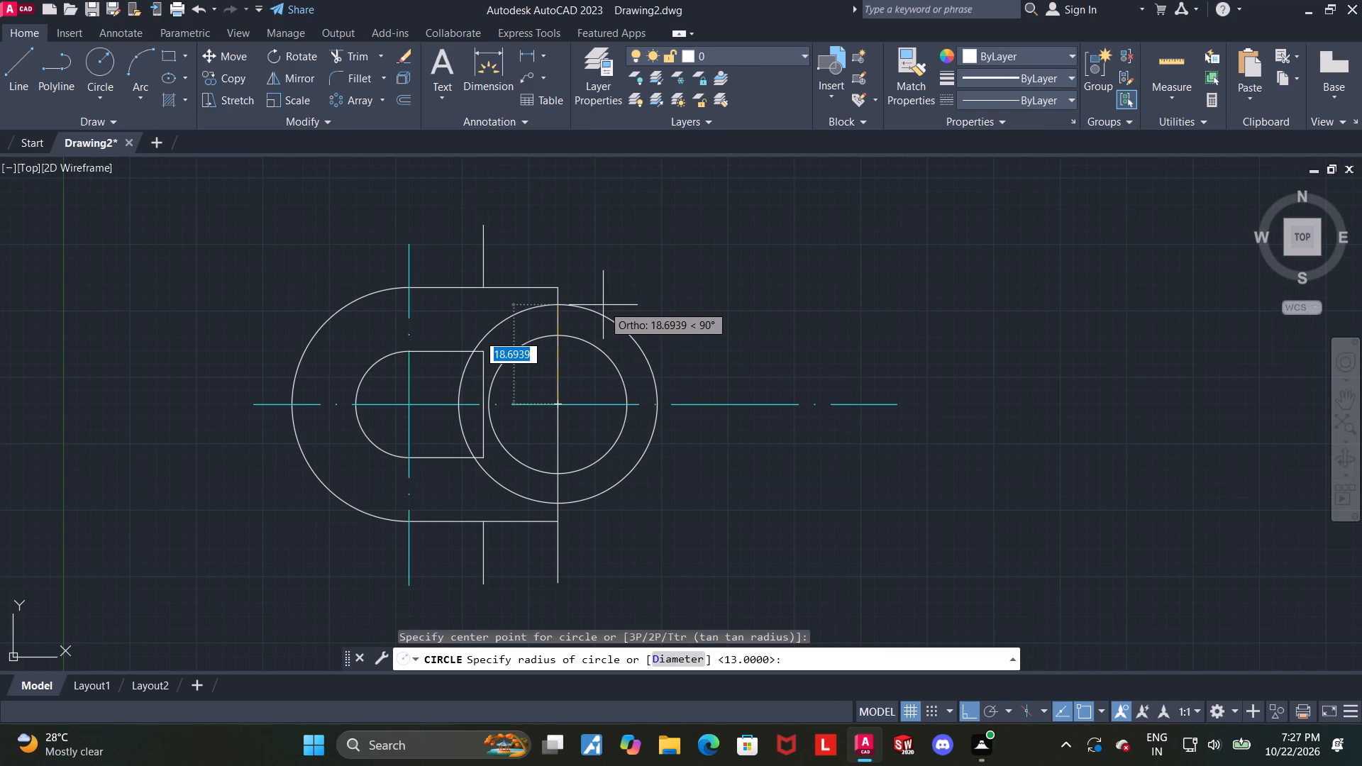
pyautogui.write('22')
pyautogui.press('Return')
pyautogui.press('Escape')
pyautogui.press('Escape')
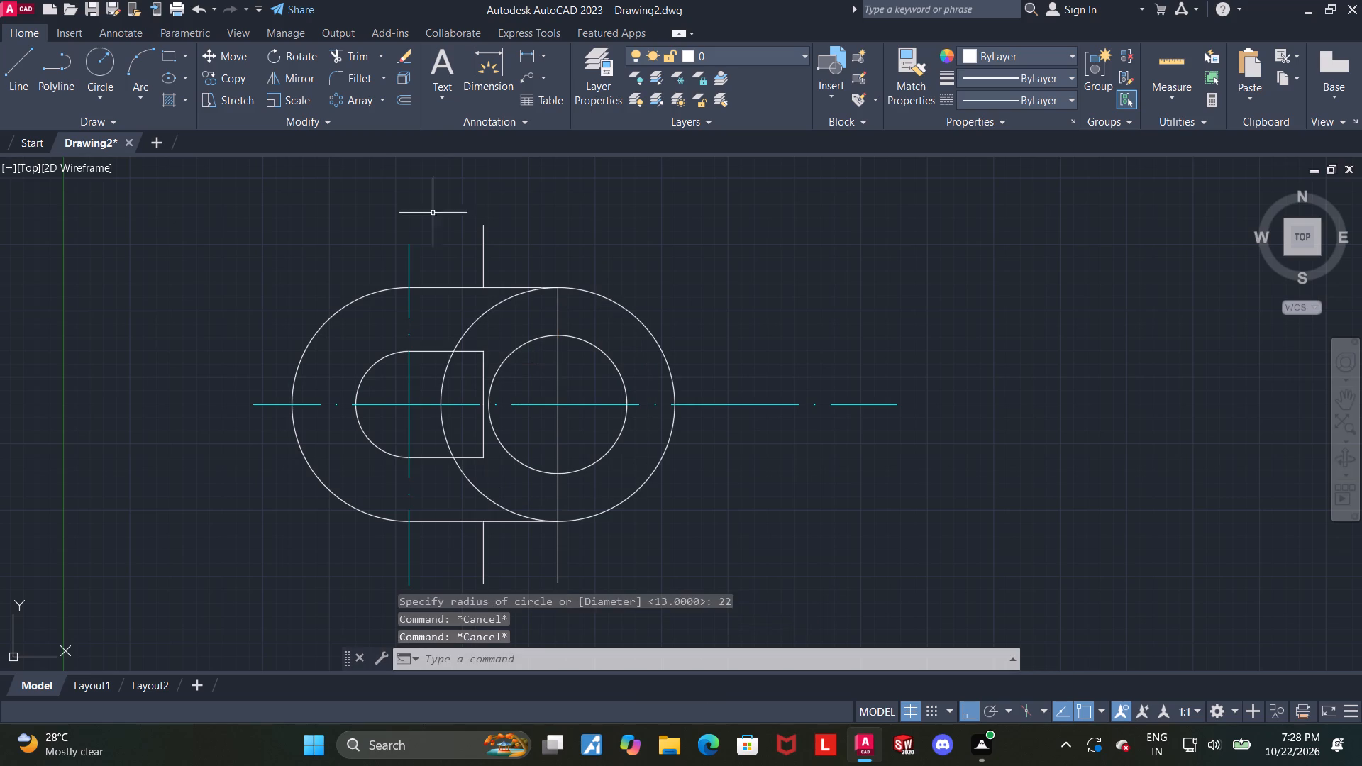
# Trim the left half of the radius 22 circle and delete the arc piece left inside the D-shaped outline.
pyautogui.click(360, 52)
pyautogui.click(492, 304)
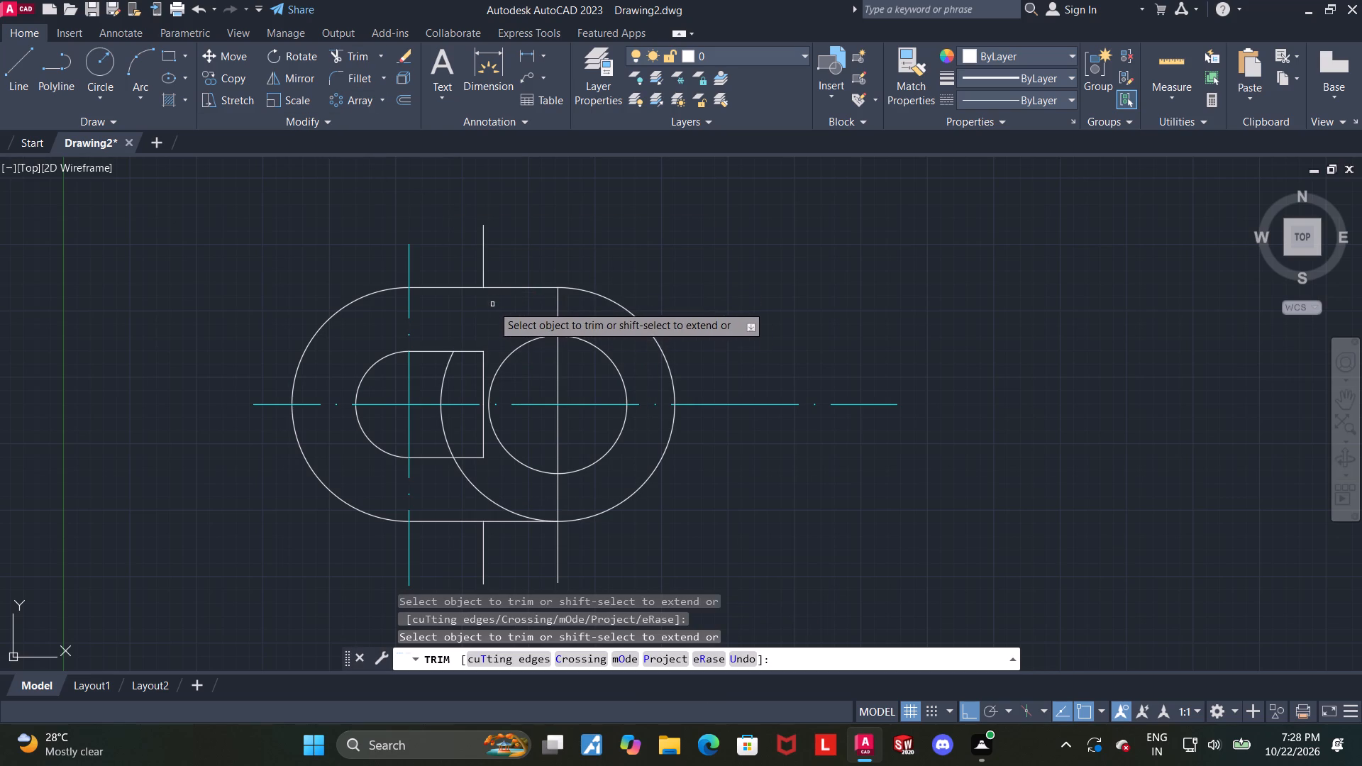
pyautogui.click(497, 506)
pyautogui.press('Escape')
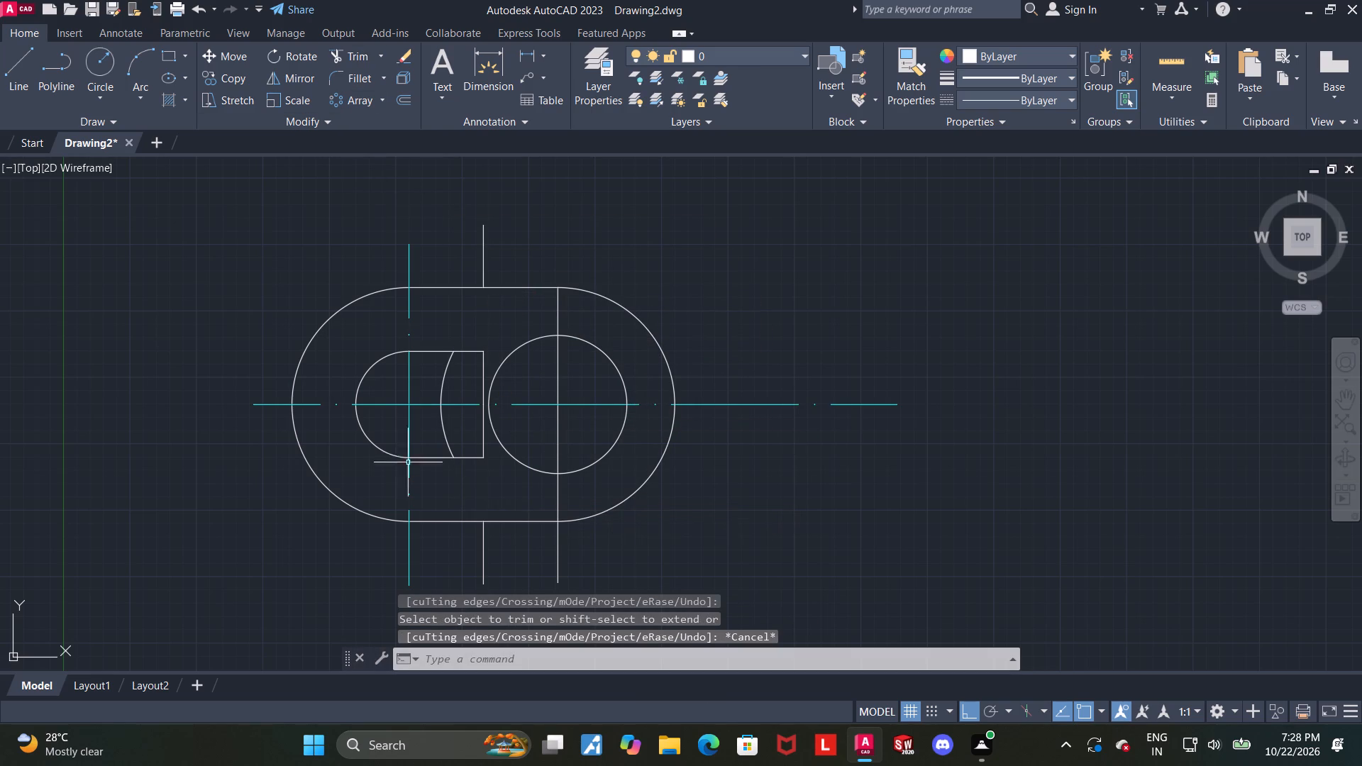
pyautogui.click(444, 435)
pyautogui.press('Delete')
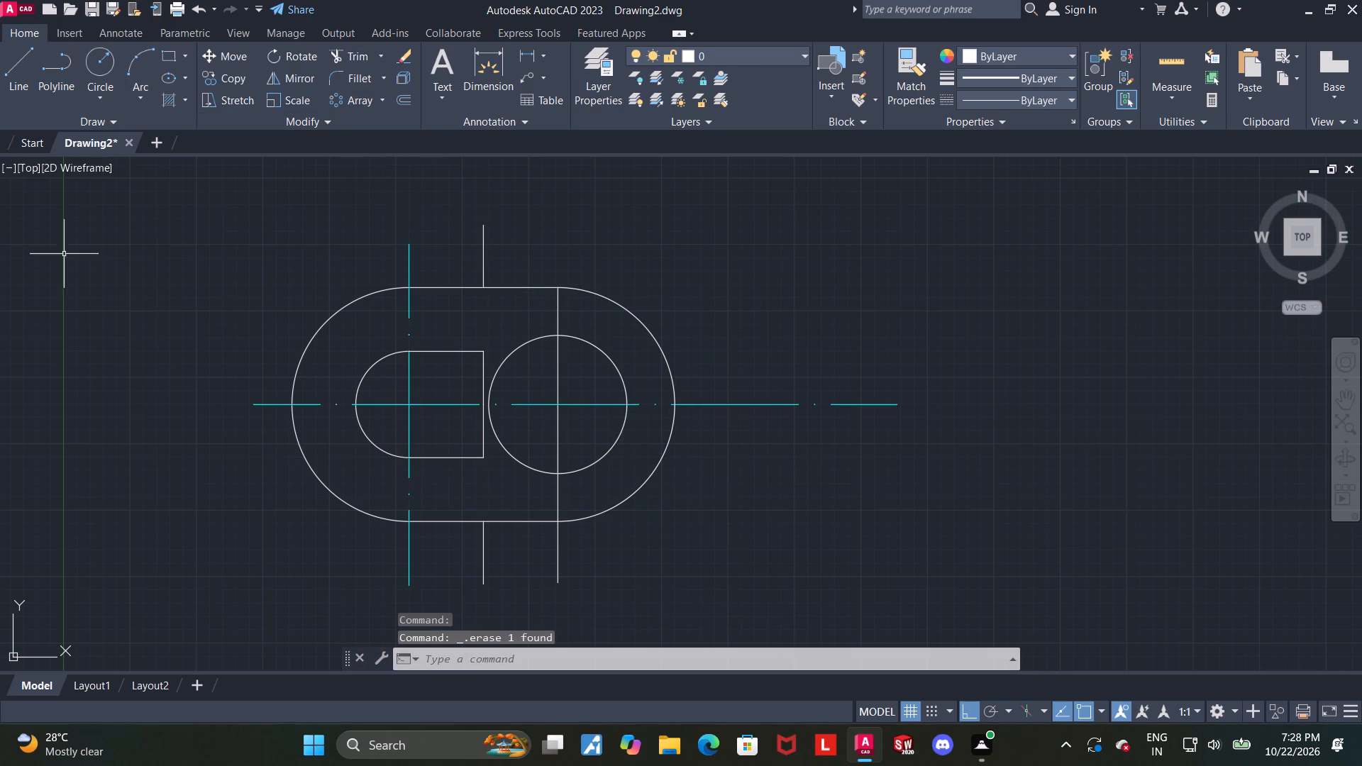
# Draw a horizontal line about 18 units long leftward from the top of the radius 13 circle.
pyautogui.click(21, 57)
pyautogui.scroll(-1, 481, 216)
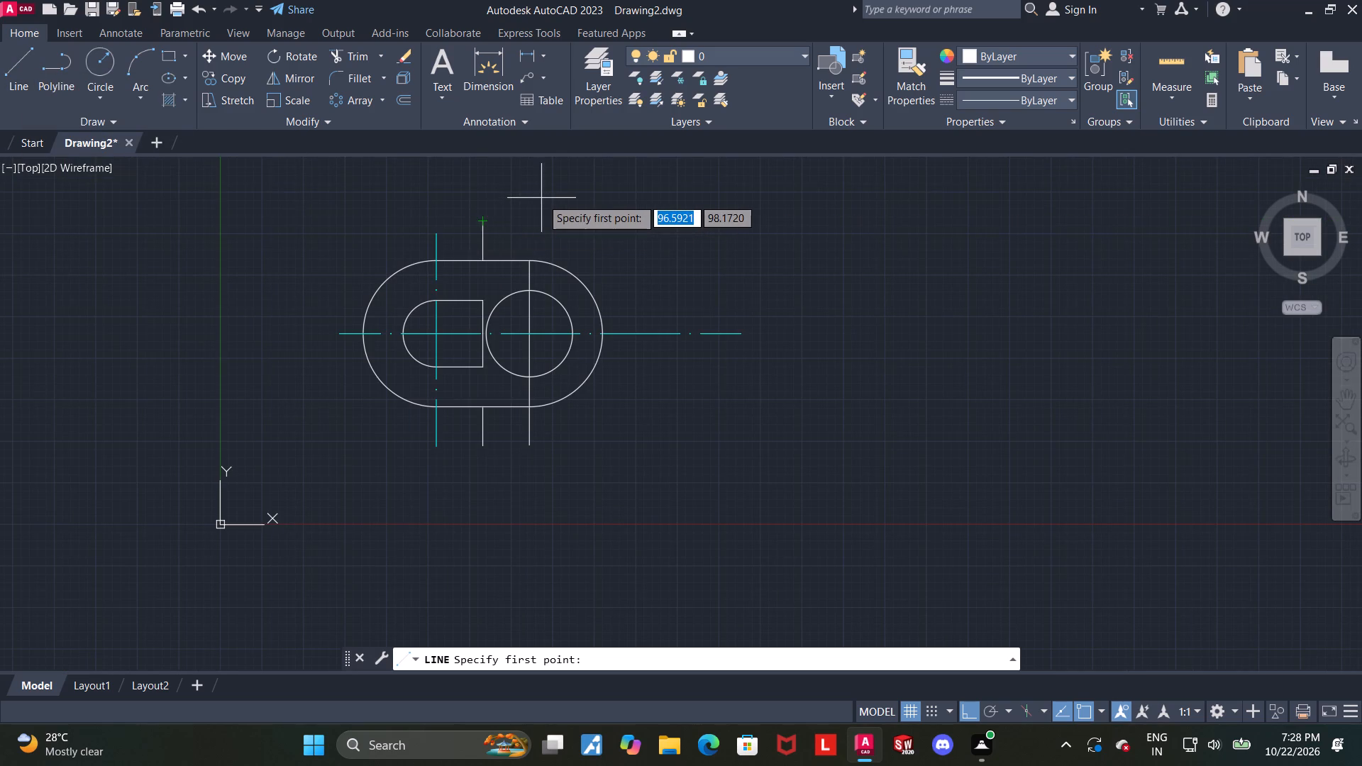
pyautogui.scroll(1, 541, 198)
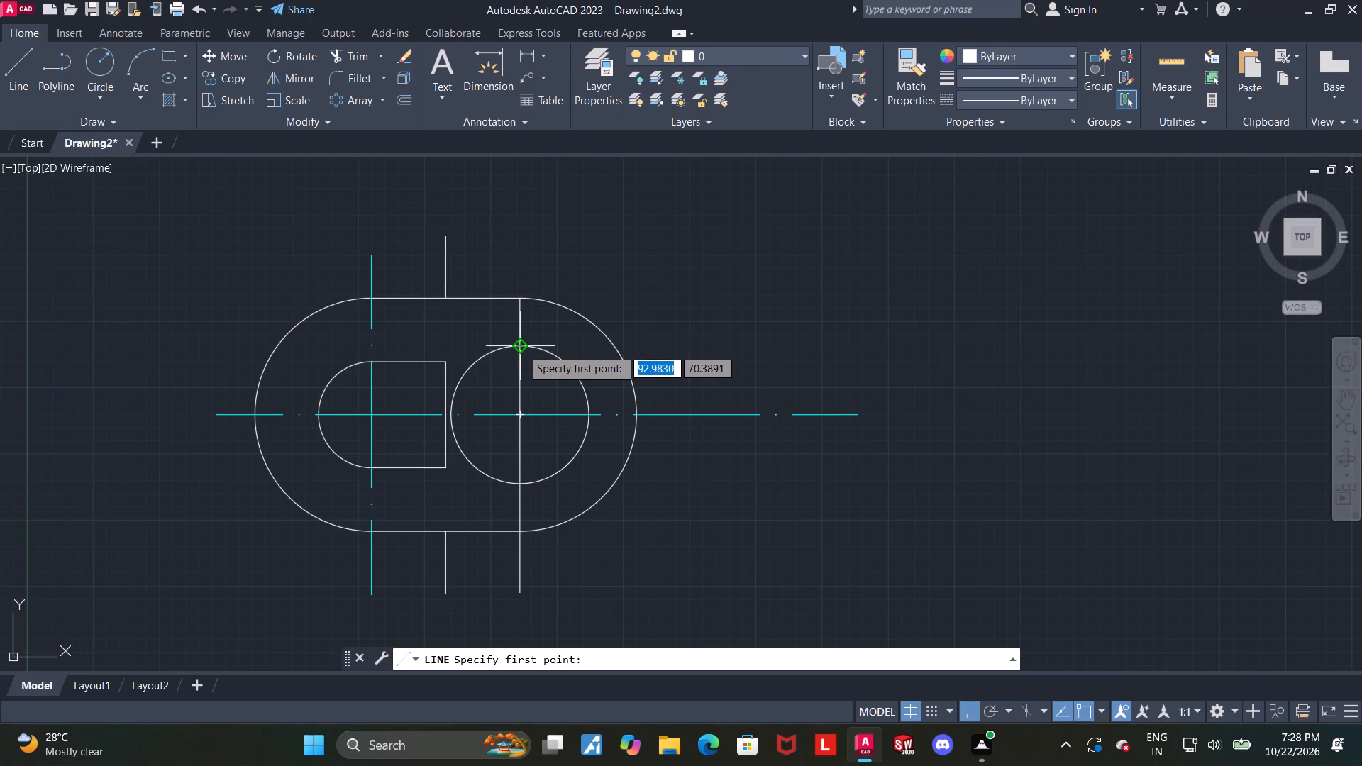
pyautogui.moveTo(521, 348); pyautogui.dragTo(514, 349)
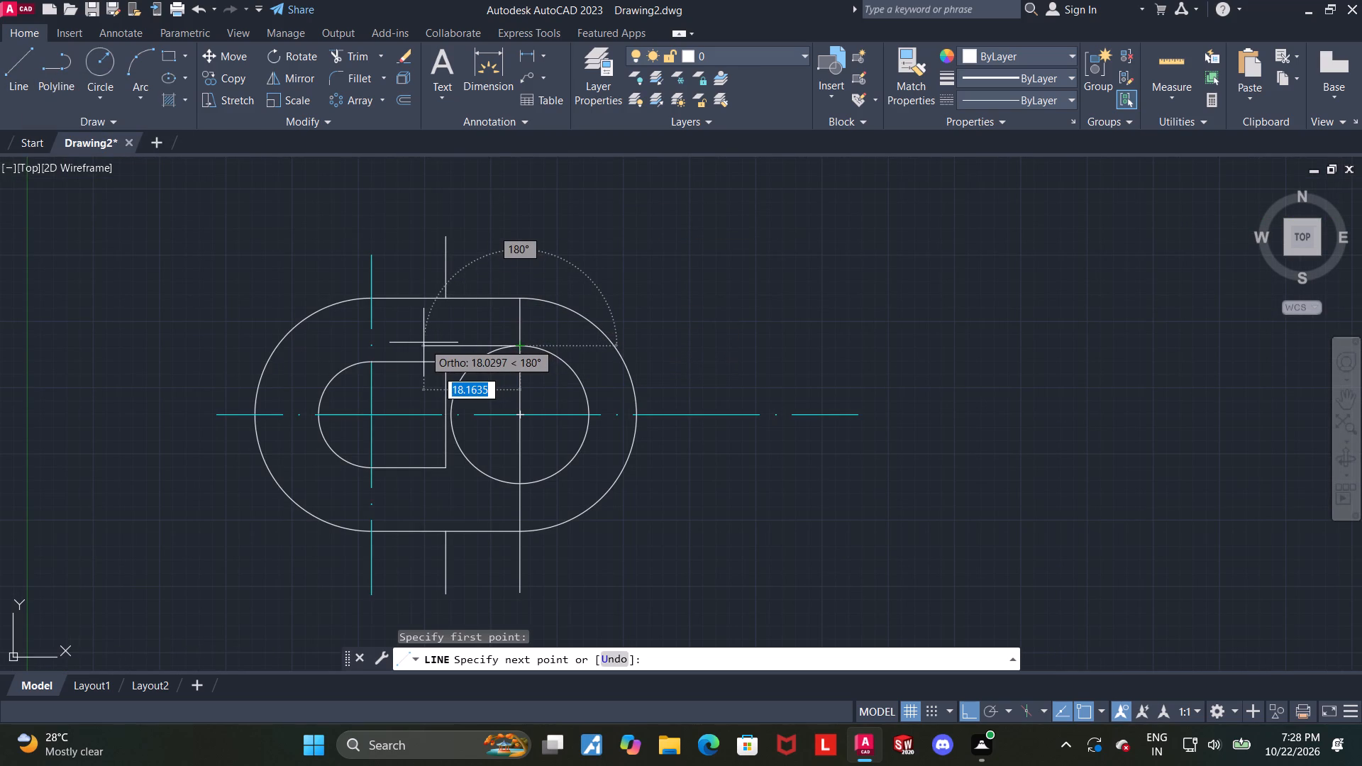
pyautogui.click(423, 343)
pyautogui.press('Escape')
pyautogui.press('Escape')
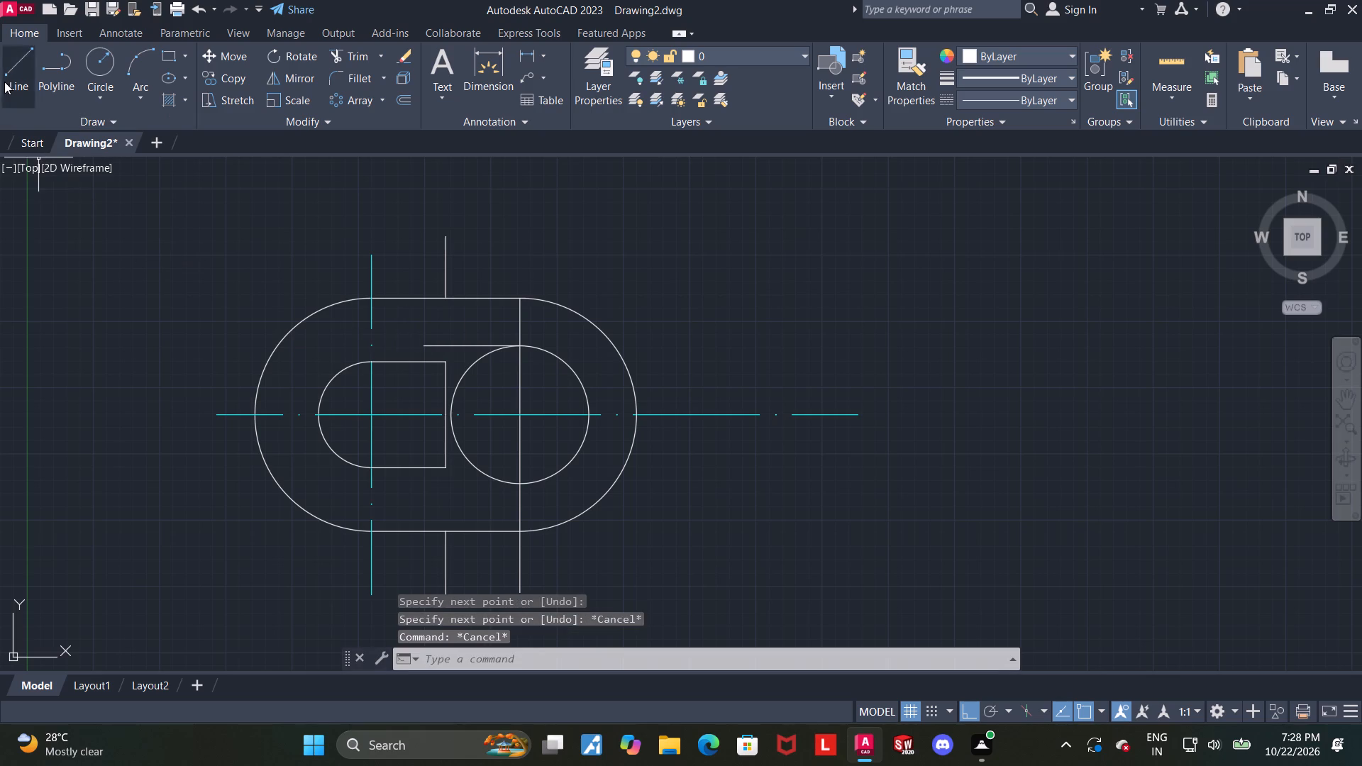
# Draw a horizontal line about 21 units long leftward from the bottom of the radius 13 circle.
pyautogui.click(5, 79)
pyautogui.click(520, 482)
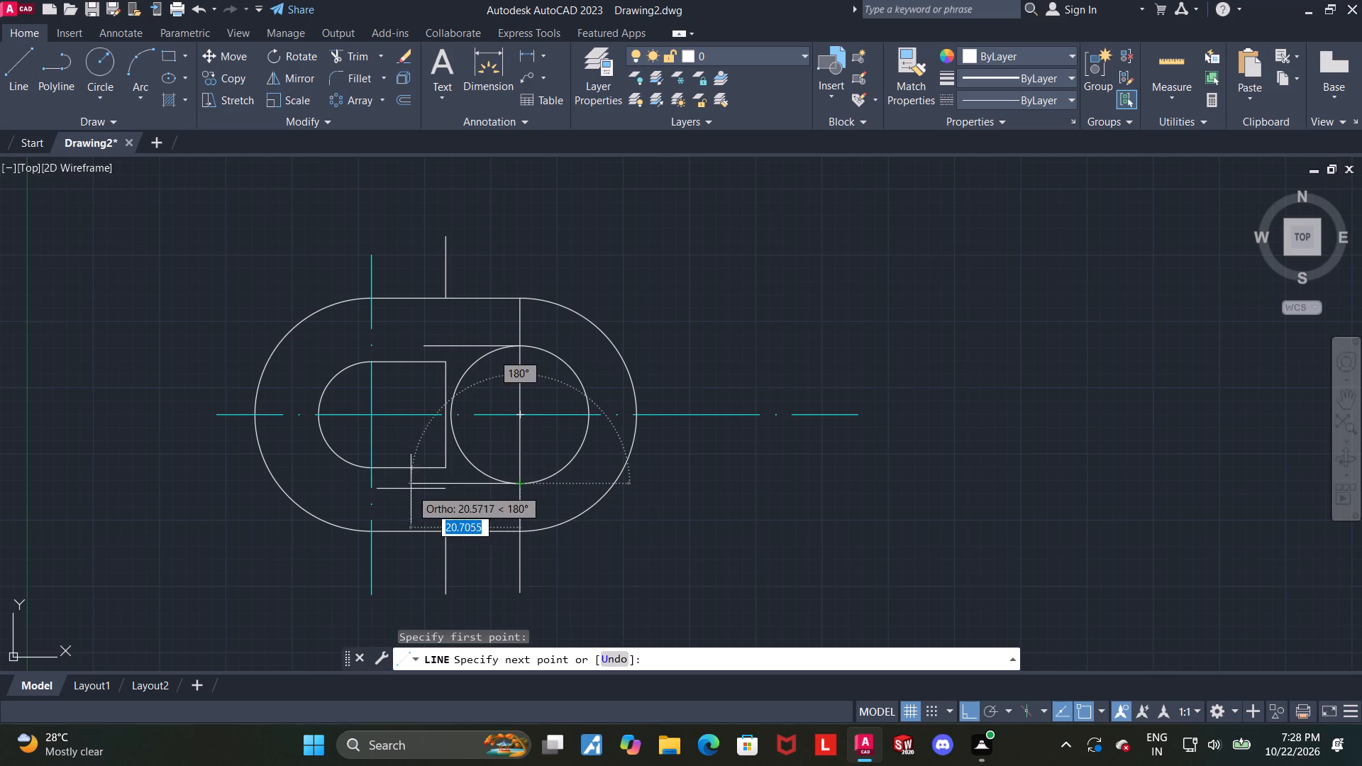
pyautogui.click(409, 489)
pyautogui.press('Escape')
pyautogui.press('Escape')
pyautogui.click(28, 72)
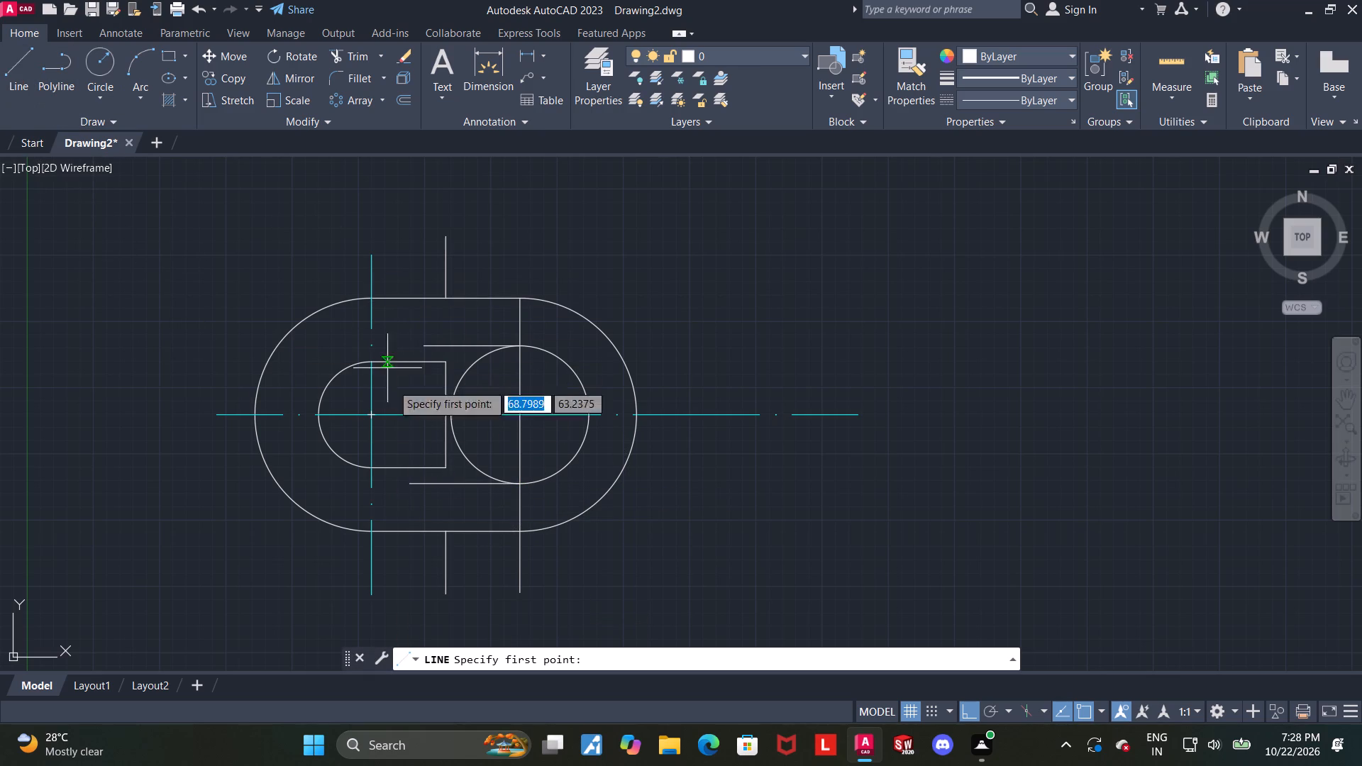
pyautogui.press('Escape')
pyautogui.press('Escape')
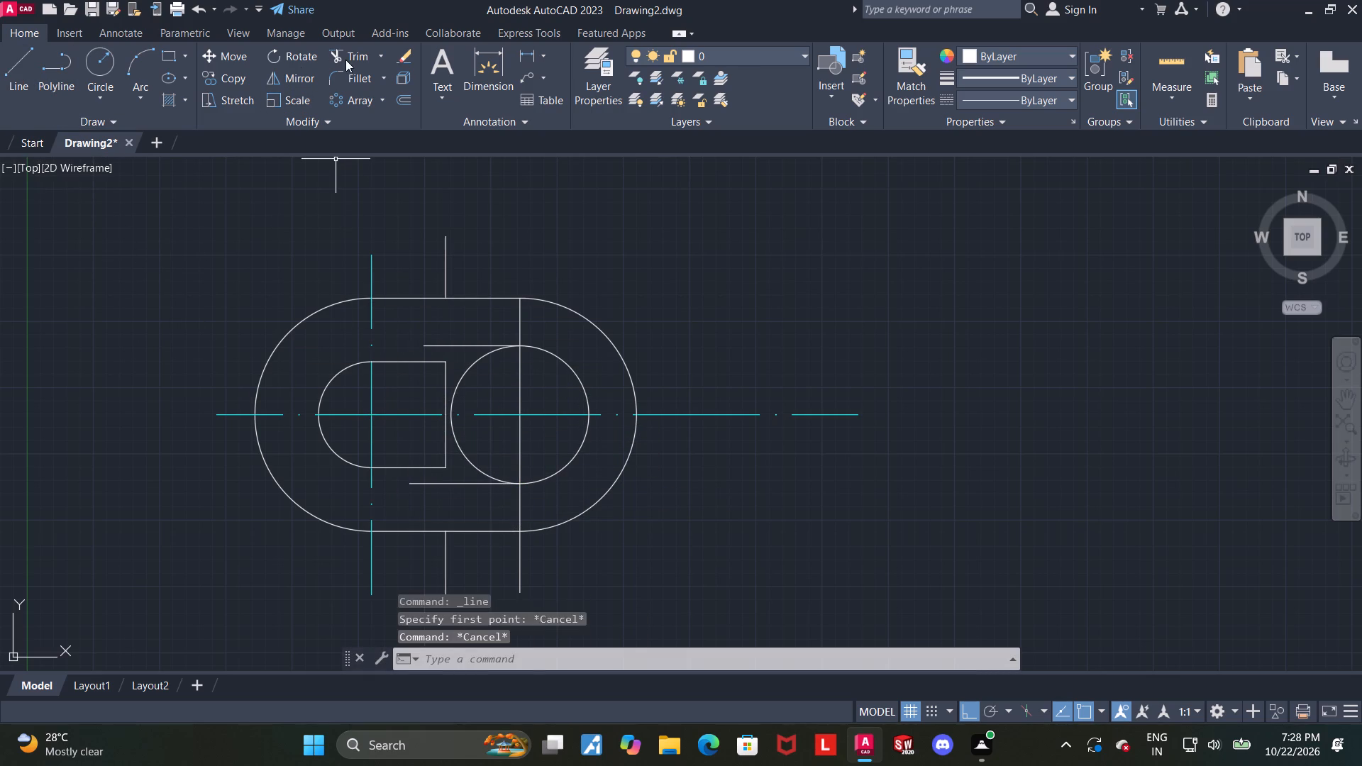
# Trim away the left half of the radius 13 circle between its two tangent horizontal lines.
pyautogui.click(345, 60)
pyautogui.click(459, 450)
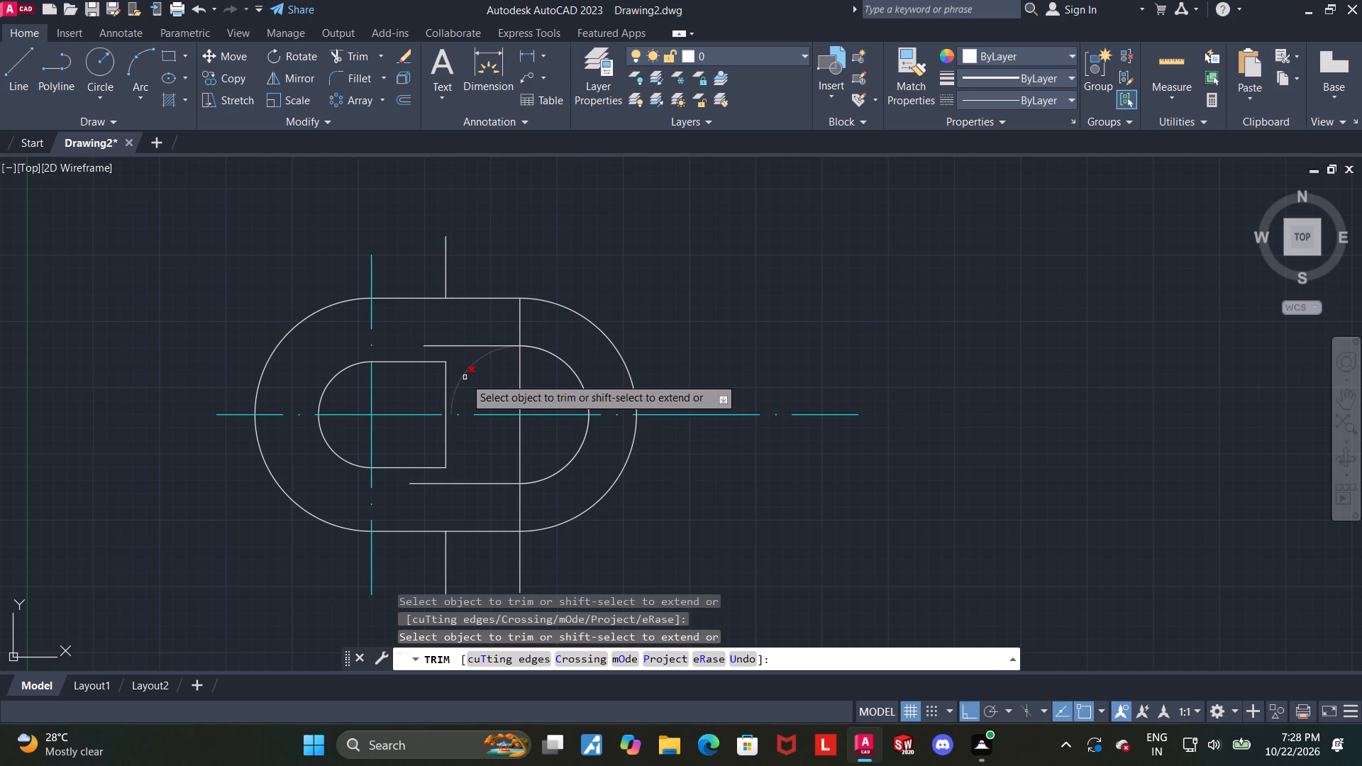
pyautogui.click(465, 377)
pyautogui.press('Escape')
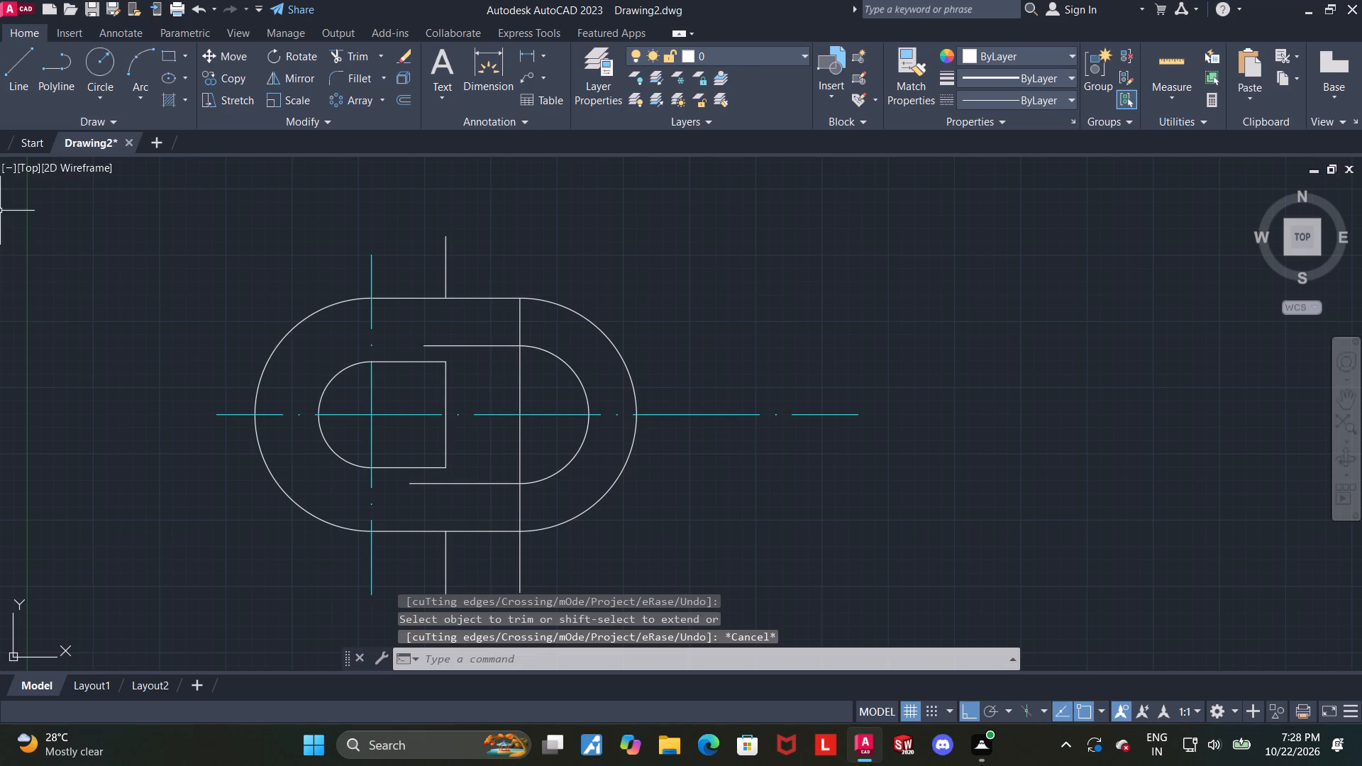
# Draw a short vertical line upward from the D-shaped outline's upper corner, past the upper tangent line.
pyautogui.click(6, 56)
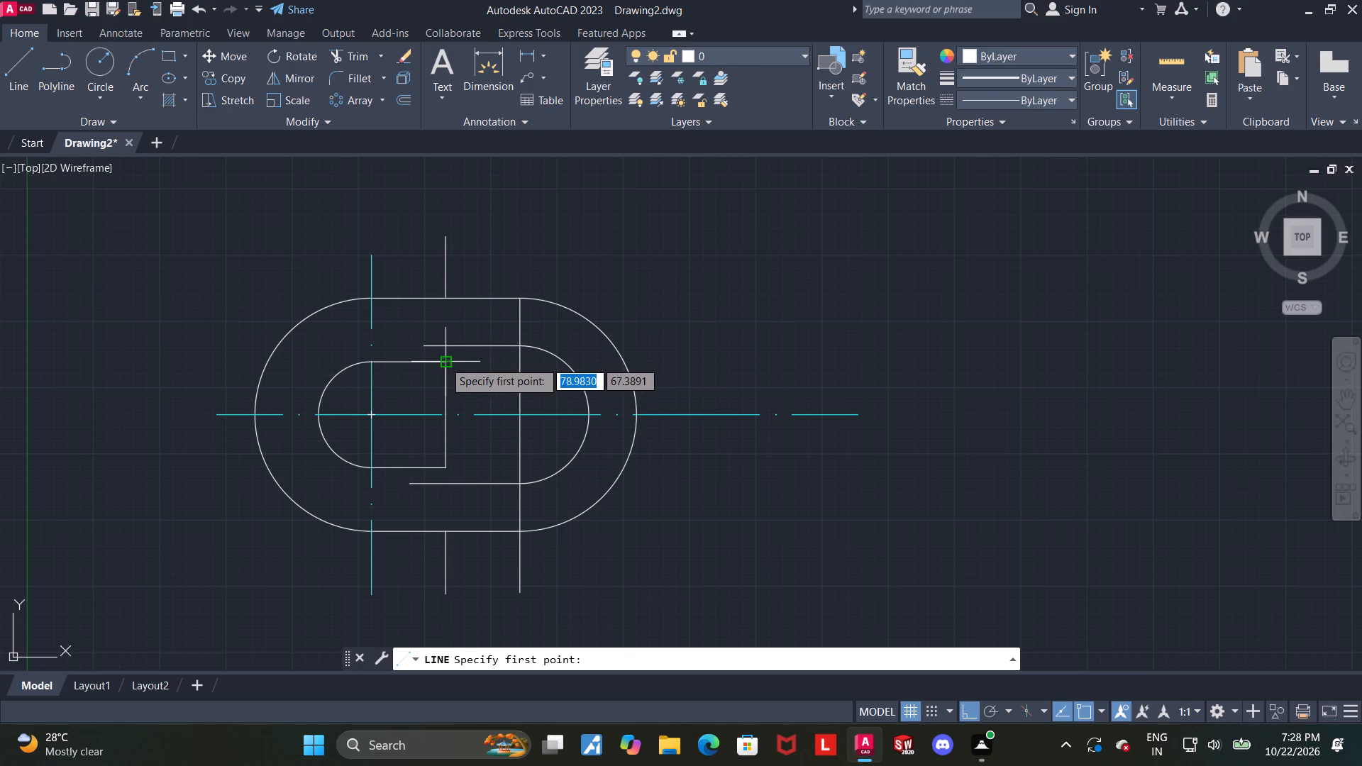
pyautogui.click(444, 361)
pyautogui.click(445, 328)
pyautogui.press('Escape')
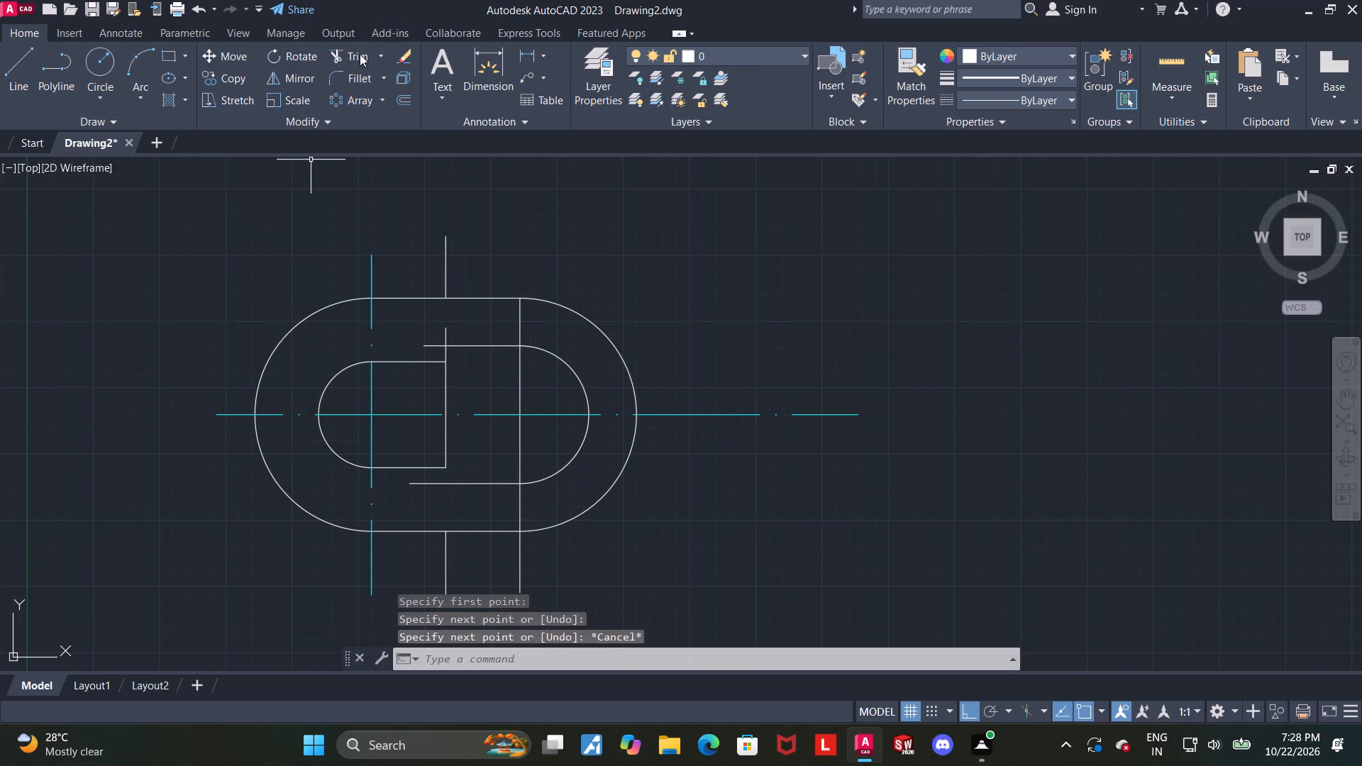
# Trim the overhangs at the inner outline's upper step corner and remove the stray vertical segments above and below the outer outline.
pyautogui.click(355, 54)
pyautogui.click(436, 344)
pyautogui.click(445, 332)
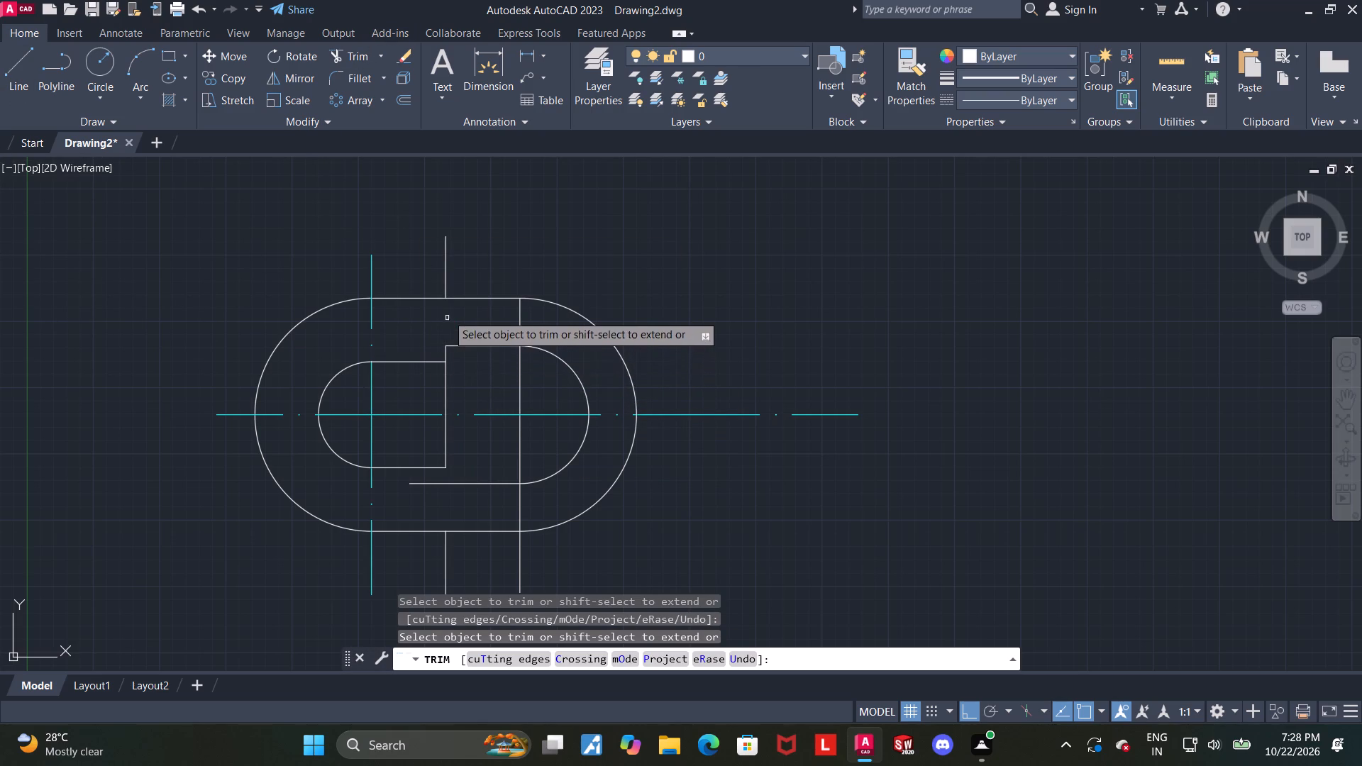
pyautogui.click(447, 265)
pyautogui.scroll(-1, 455, 332)
pyautogui.scroll(1, 484, 465)
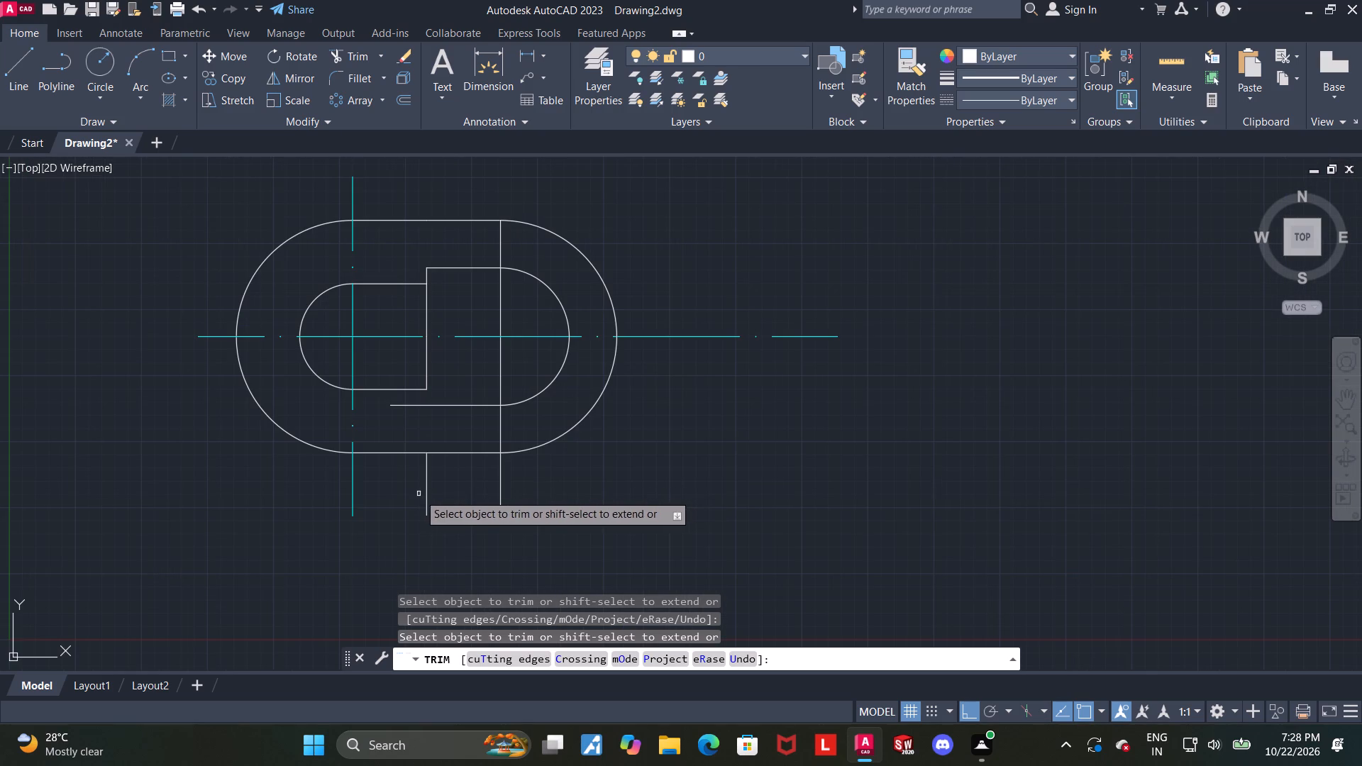
pyautogui.click(426, 491)
pyautogui.press('Escape')
# Draw a short vertical line downward from the D-shaped outline's lower corner, past the lower tangent line.
pyautogui.scroll(-1, 451, 394)
pyautogui.scroll(2, 451, 396)
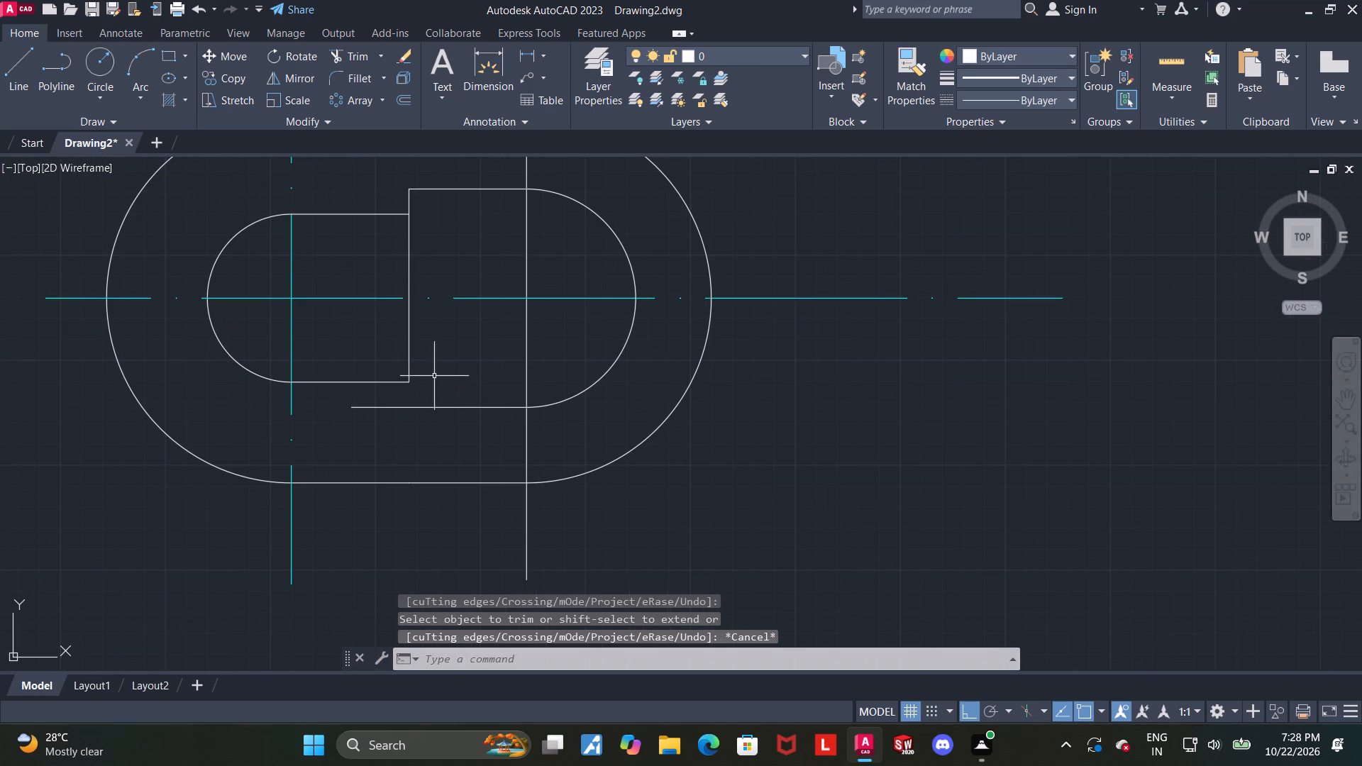
pyautogui.press('Escape')
pyautogui.click(16, 72)
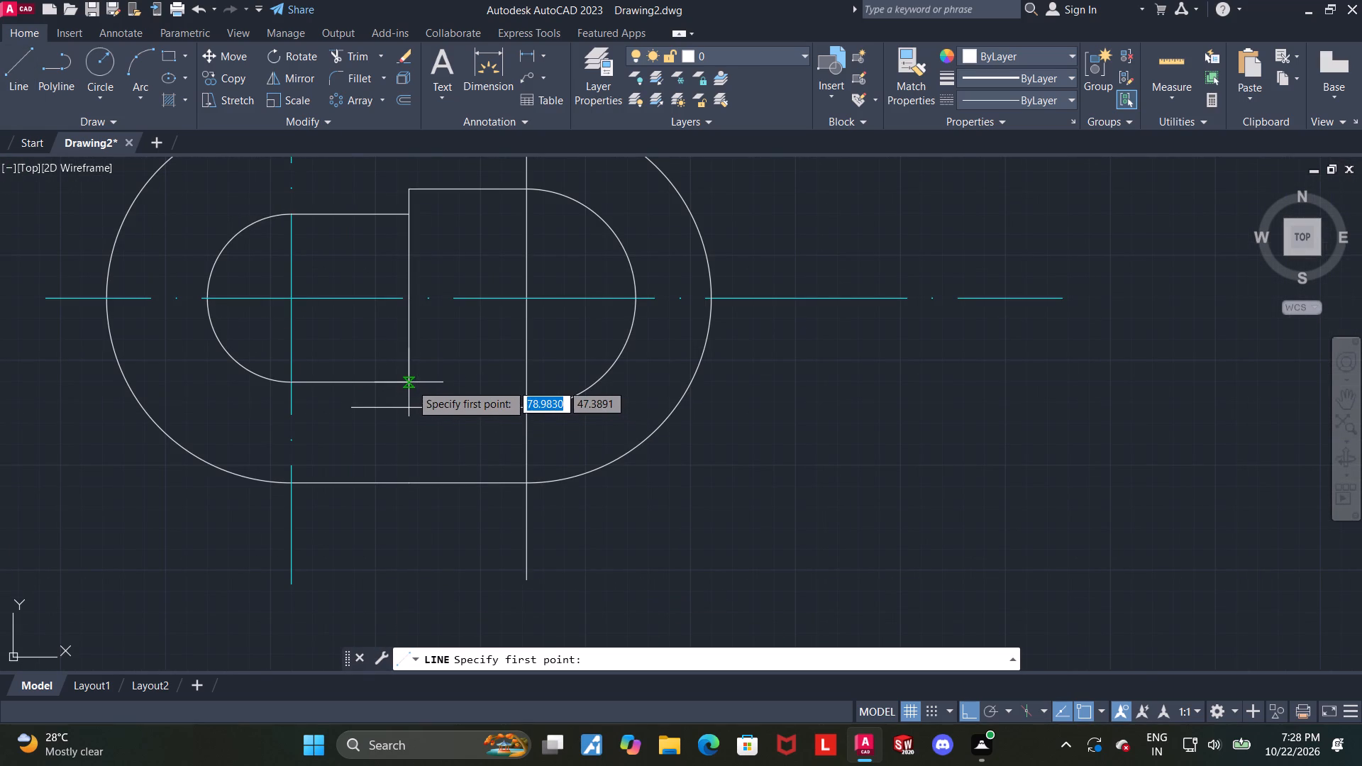
pyautogui.click(409, 382)
pyautogui.click(399, 449)
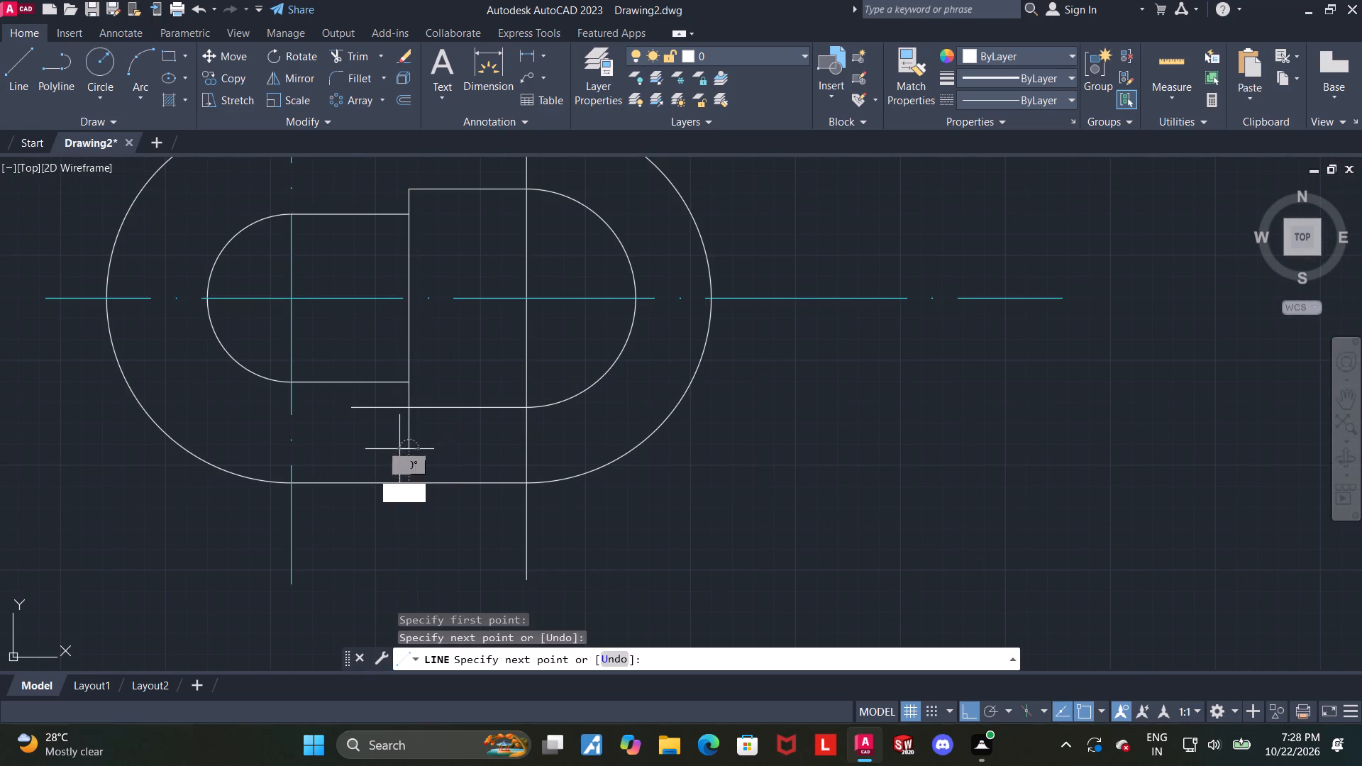
pyautogui.press('Escape')
# Trim the overhanging vertical and horizontal line ends at the inner outline's lower step corner.
pyautogui.click(365, 59)
pyautogui.moveTo(420, 423); pyautogui.dragTo(380, 406)
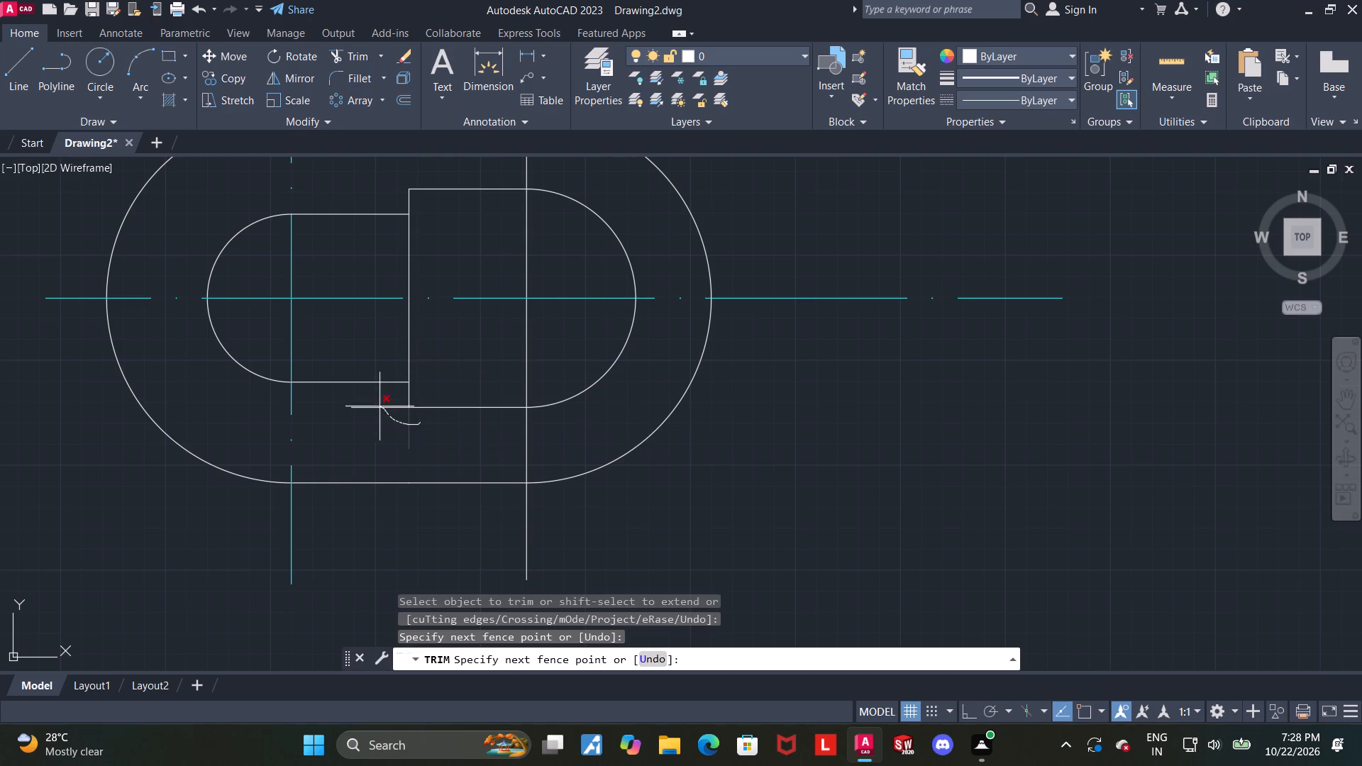
pyautogui.moveTo(380, 406); pyautogui.dragTo(380, 406)
pyautogui.press('Escape')
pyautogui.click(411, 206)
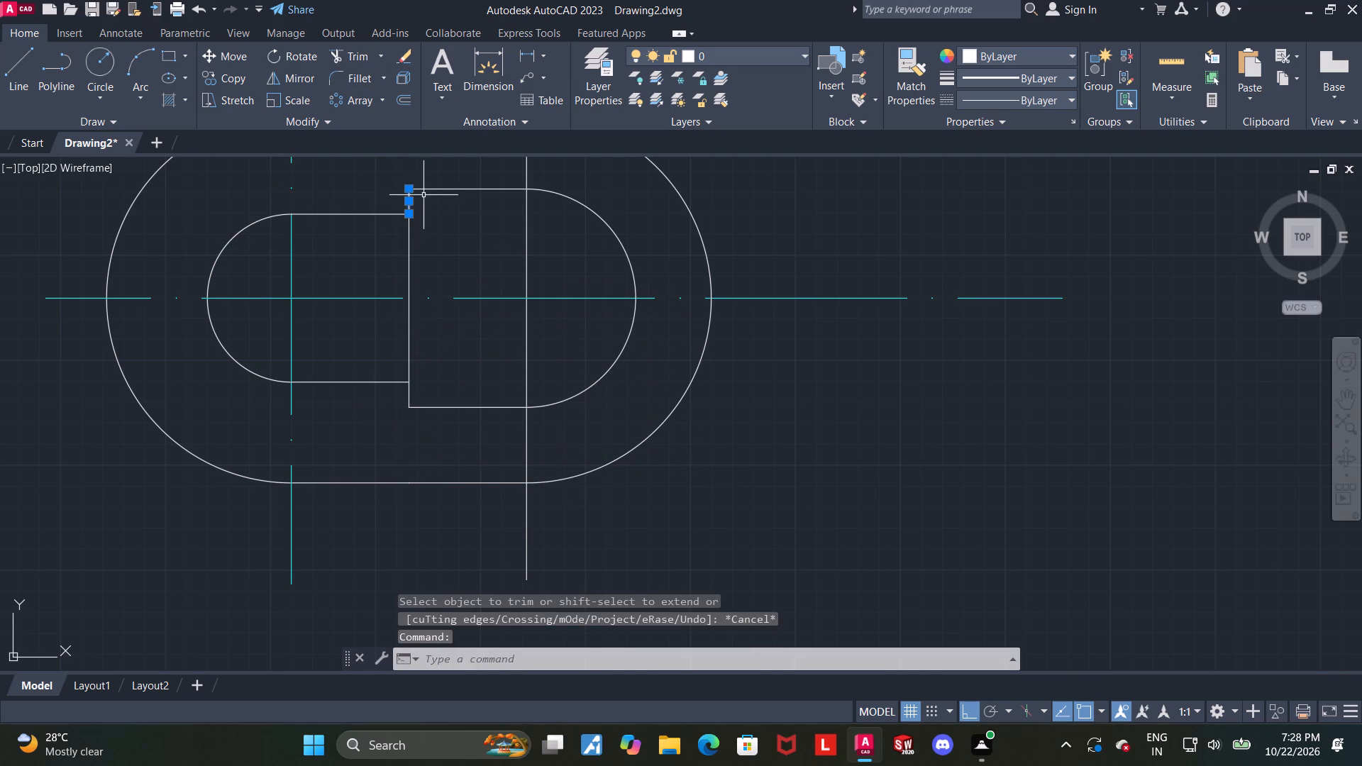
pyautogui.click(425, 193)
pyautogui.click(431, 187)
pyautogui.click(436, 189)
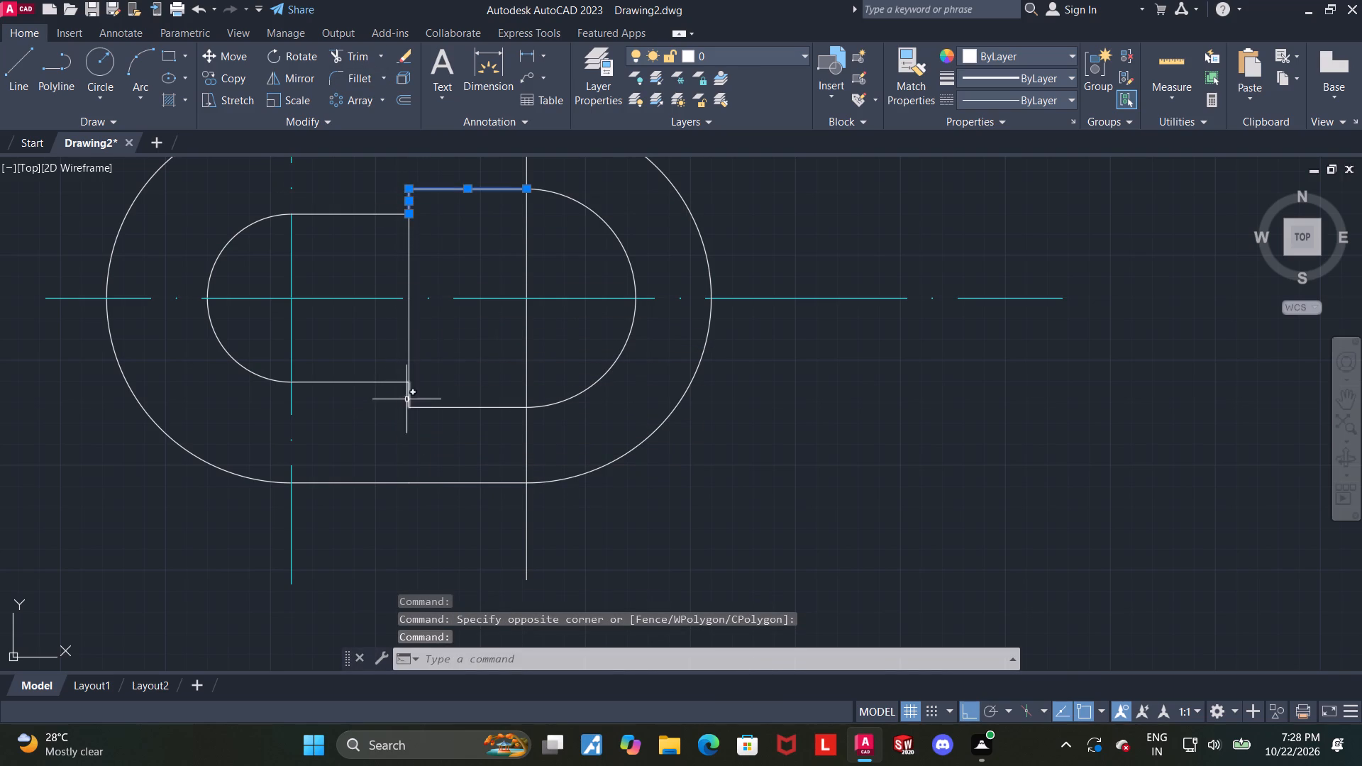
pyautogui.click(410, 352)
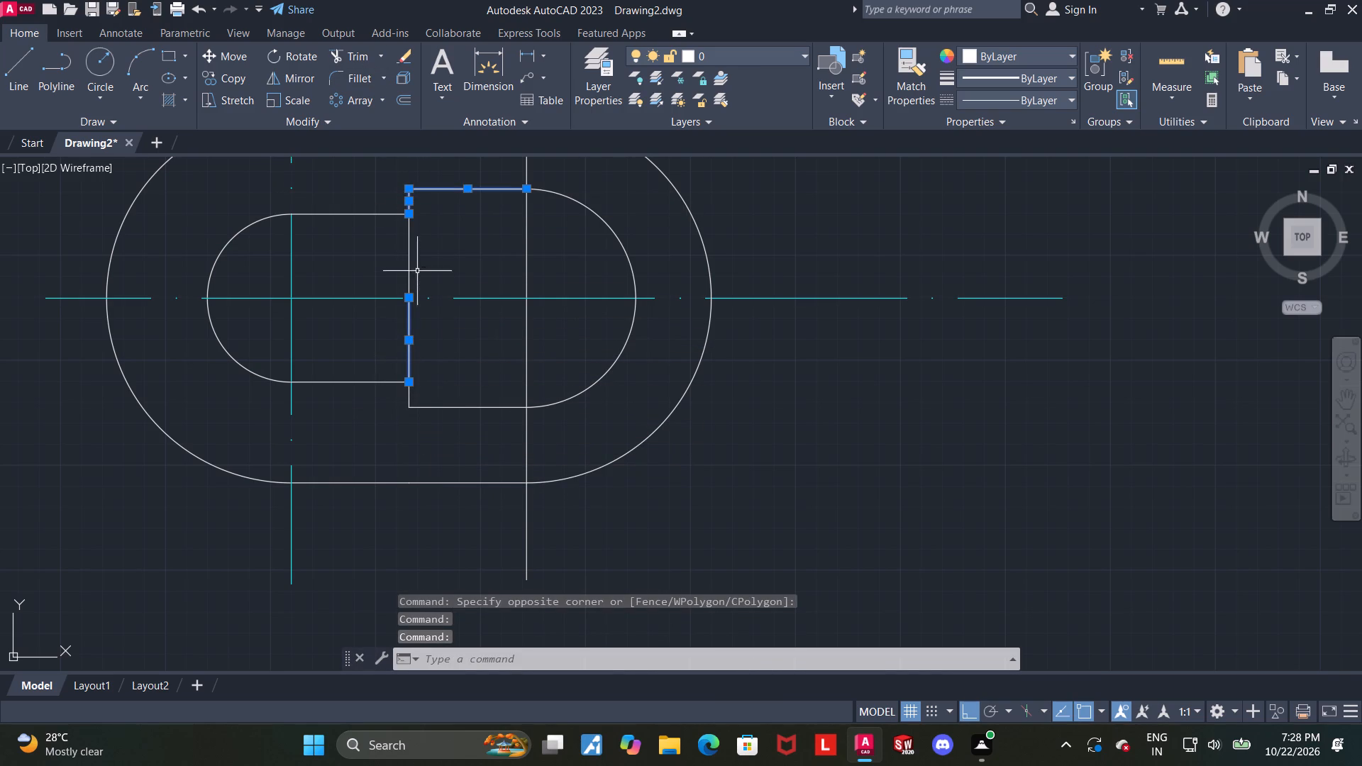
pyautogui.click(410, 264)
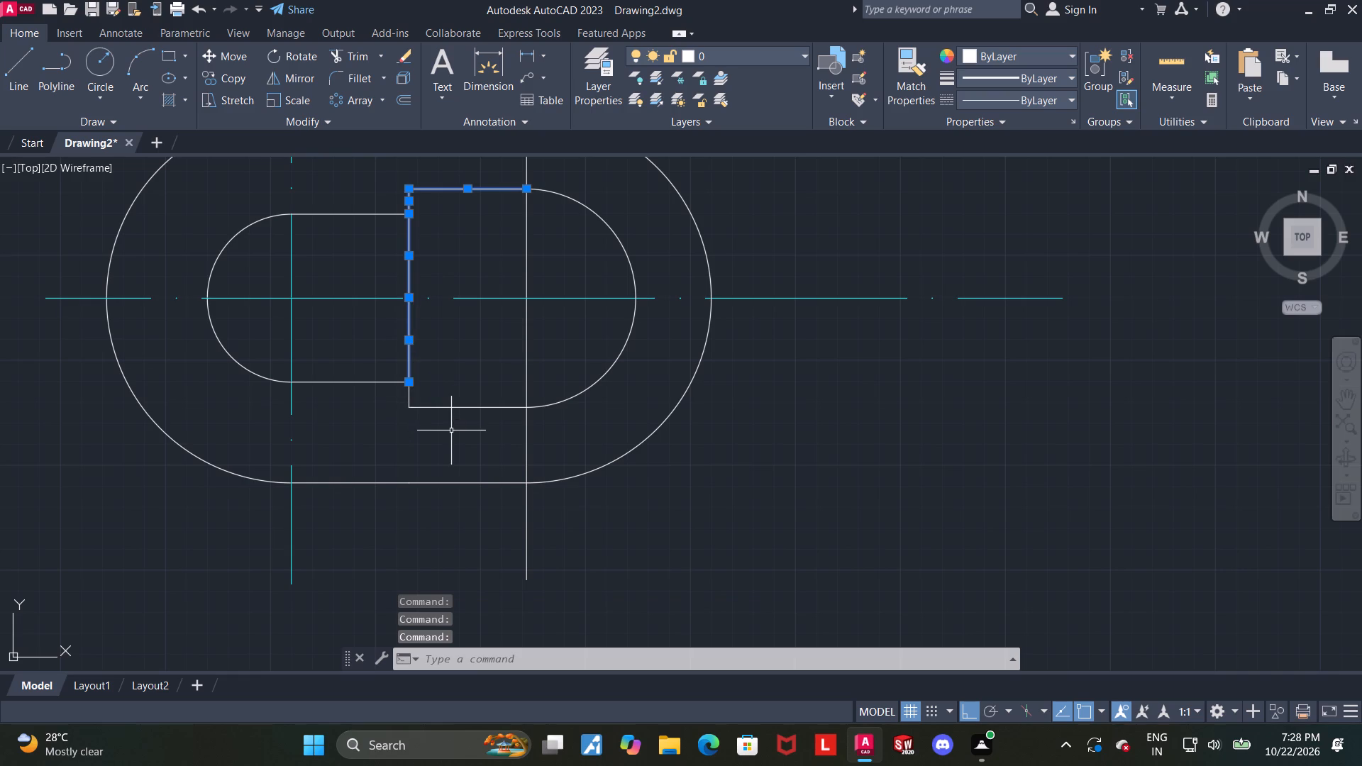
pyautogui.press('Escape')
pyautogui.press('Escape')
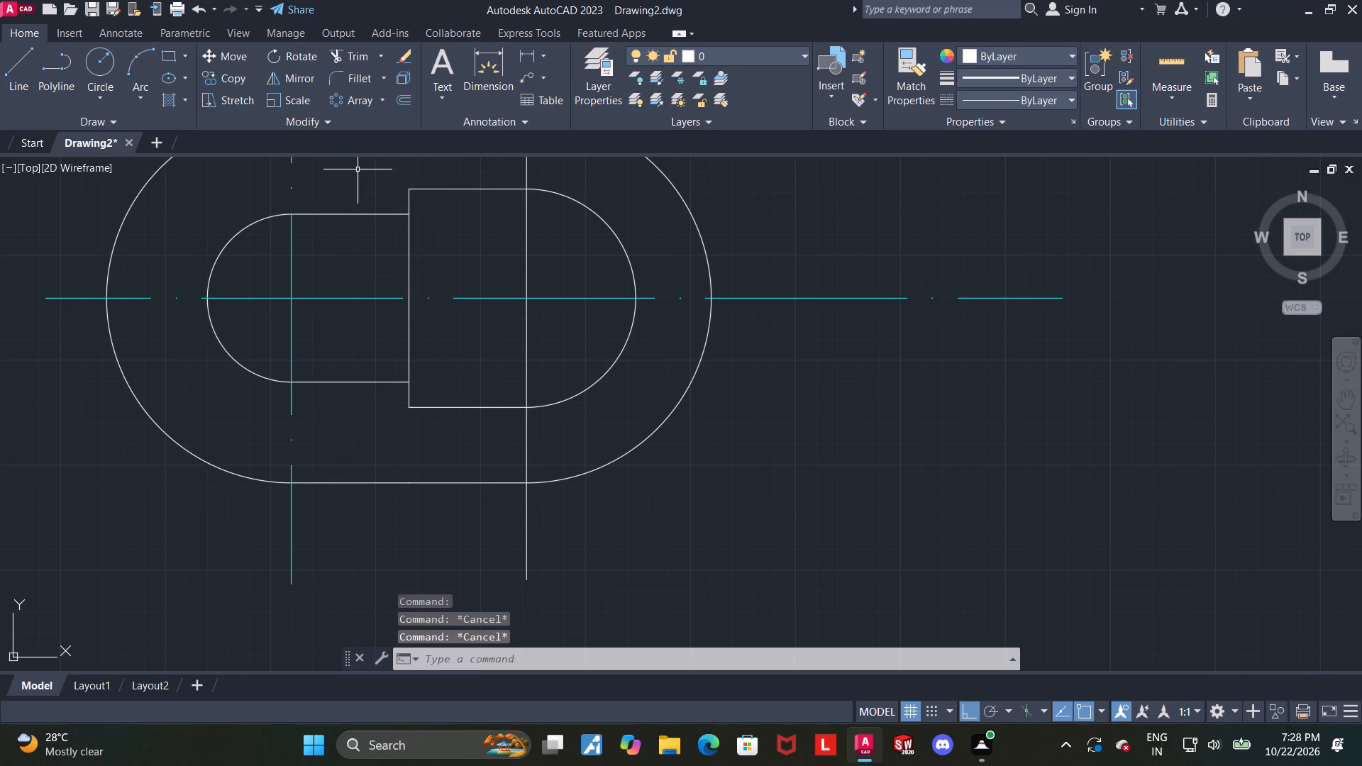
# Trim away the vertical line dividing the inner outline between its upper and lower steps.
pyautogui.click(336, 65)
pyautogui.moveTo(419, 340); pyautogui.dragTo(372, 333)
pyautogui.moveTo(407, 256); pyautogui.dragTo(366, 250)
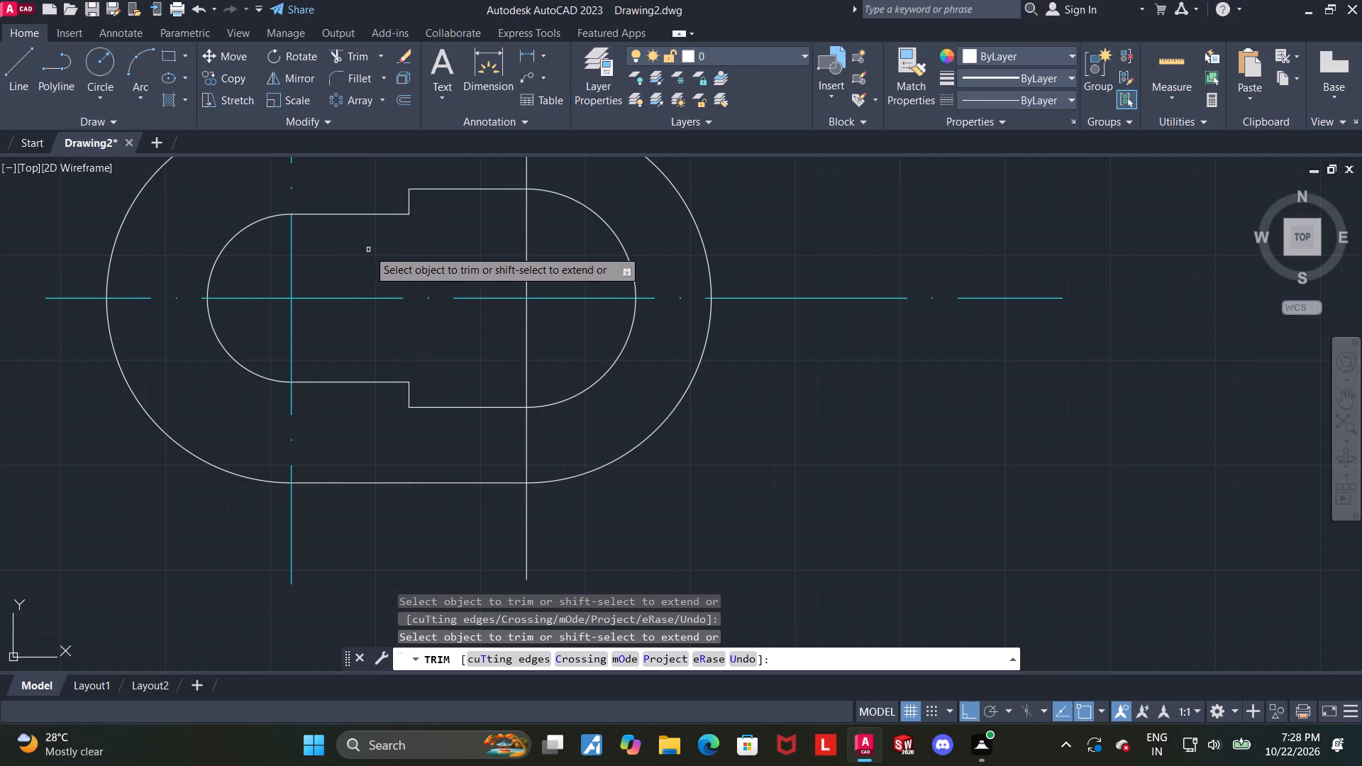
pyautogui.press('Escape')
# Join the lines and arcs of the stepped inner outline into one closed polyline.
pyautogui.click(408, 202)
pyautogui.click(426, 191)
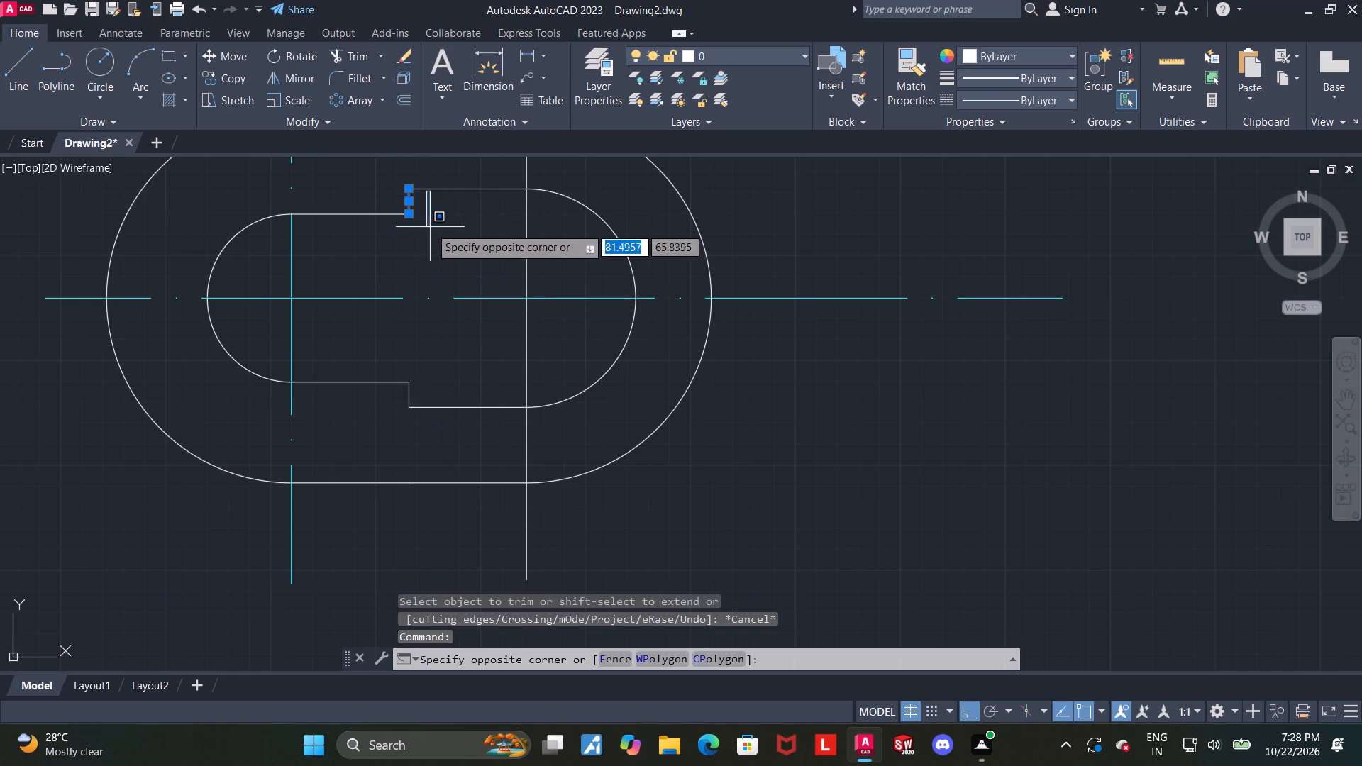
pyautogui.click(443, 183)
pyautogui.click(438, 190)
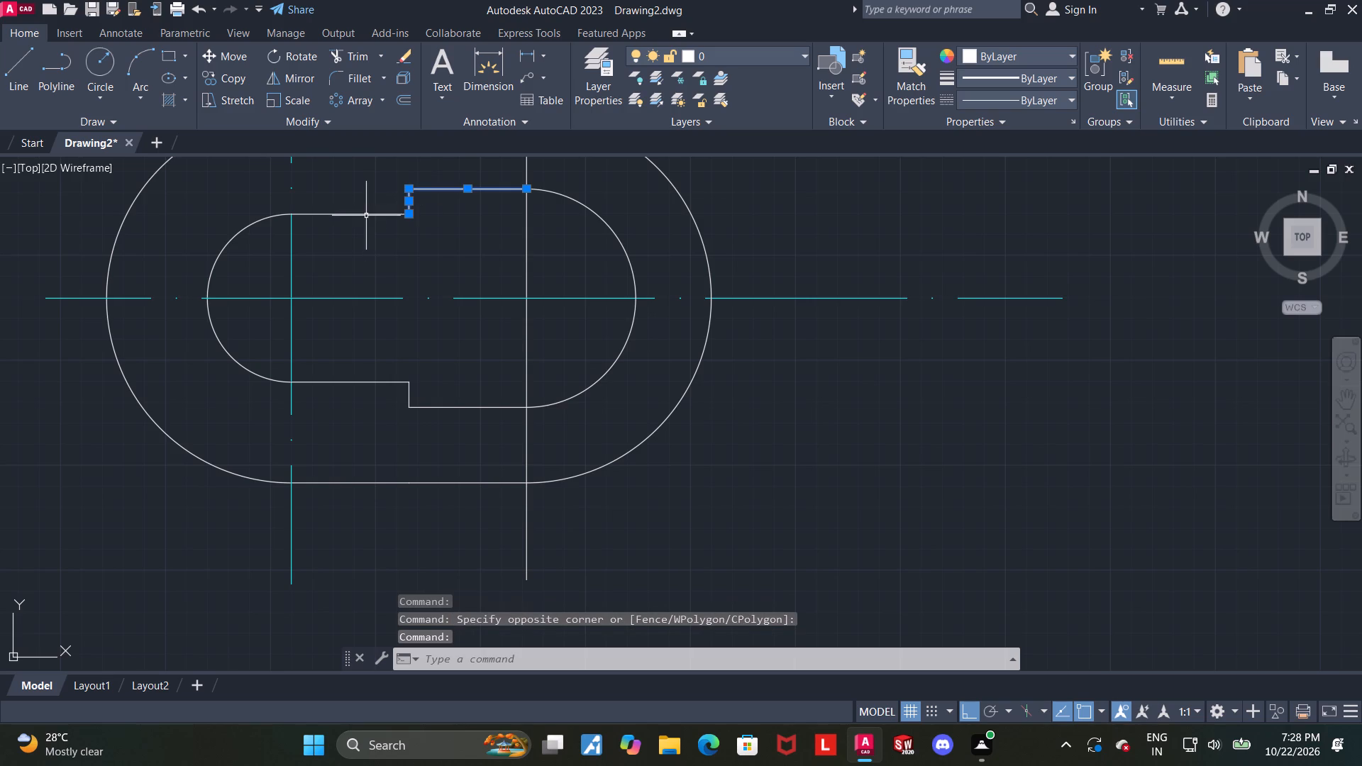
pyautogui.click(366, 214)
pyautogui.click(384, 378)
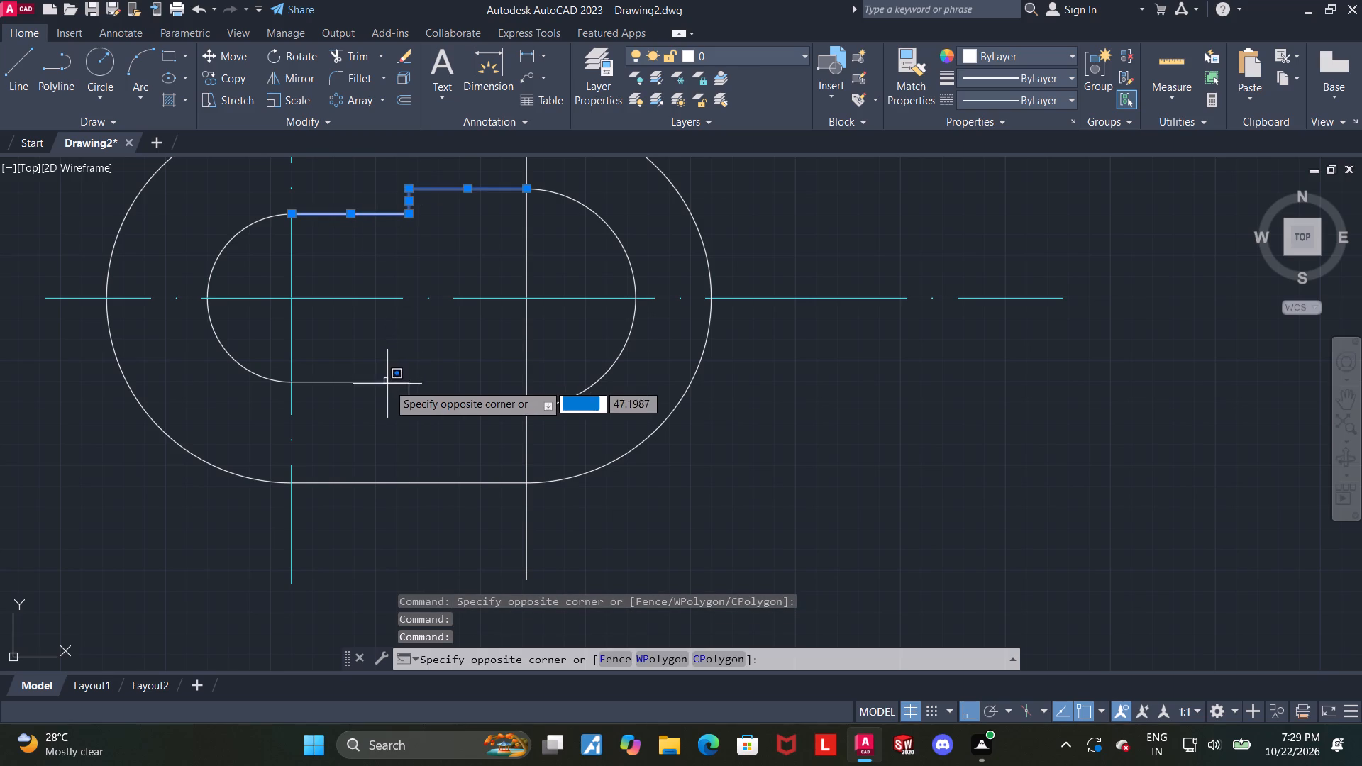
pyautogui.click(440, 418)
pyautogui.click(588, 394)
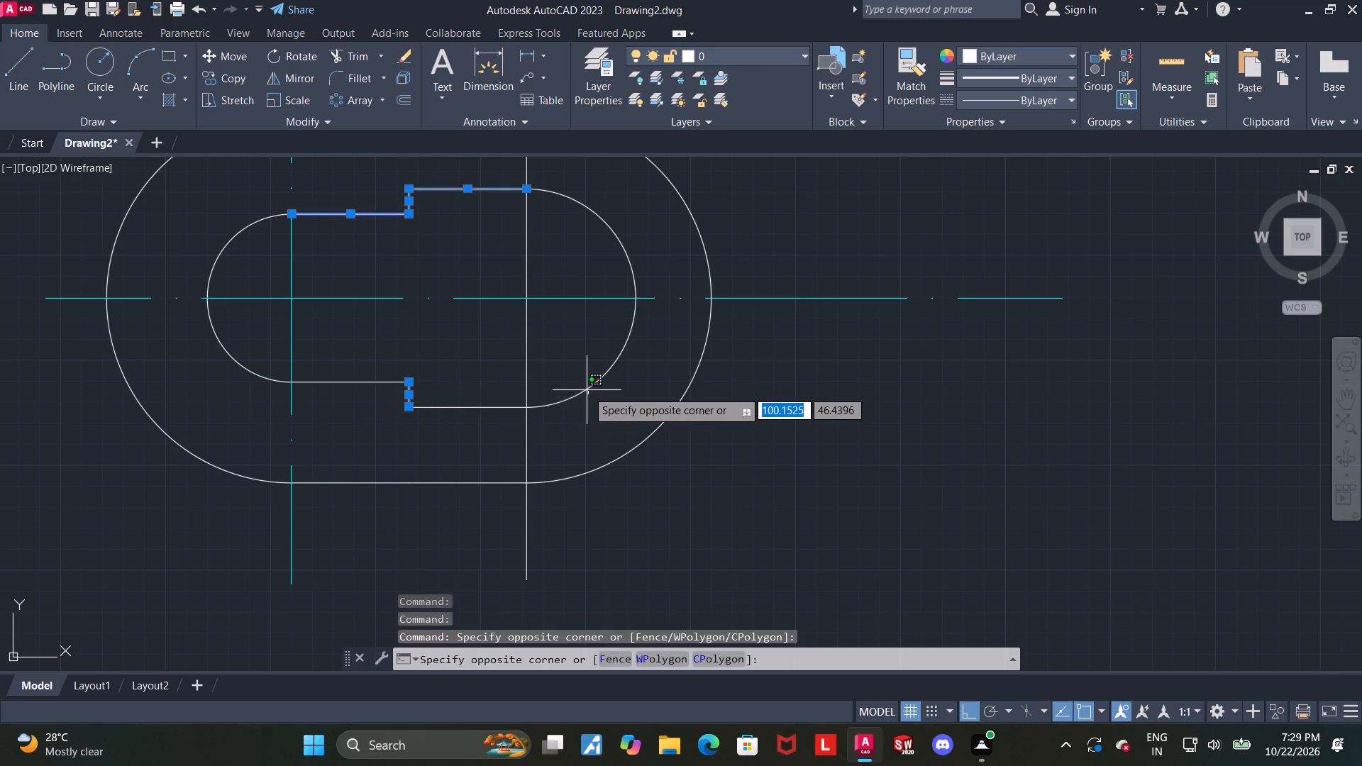
pyautogui.click(585, 389)
pyautogui.click(467, 406)
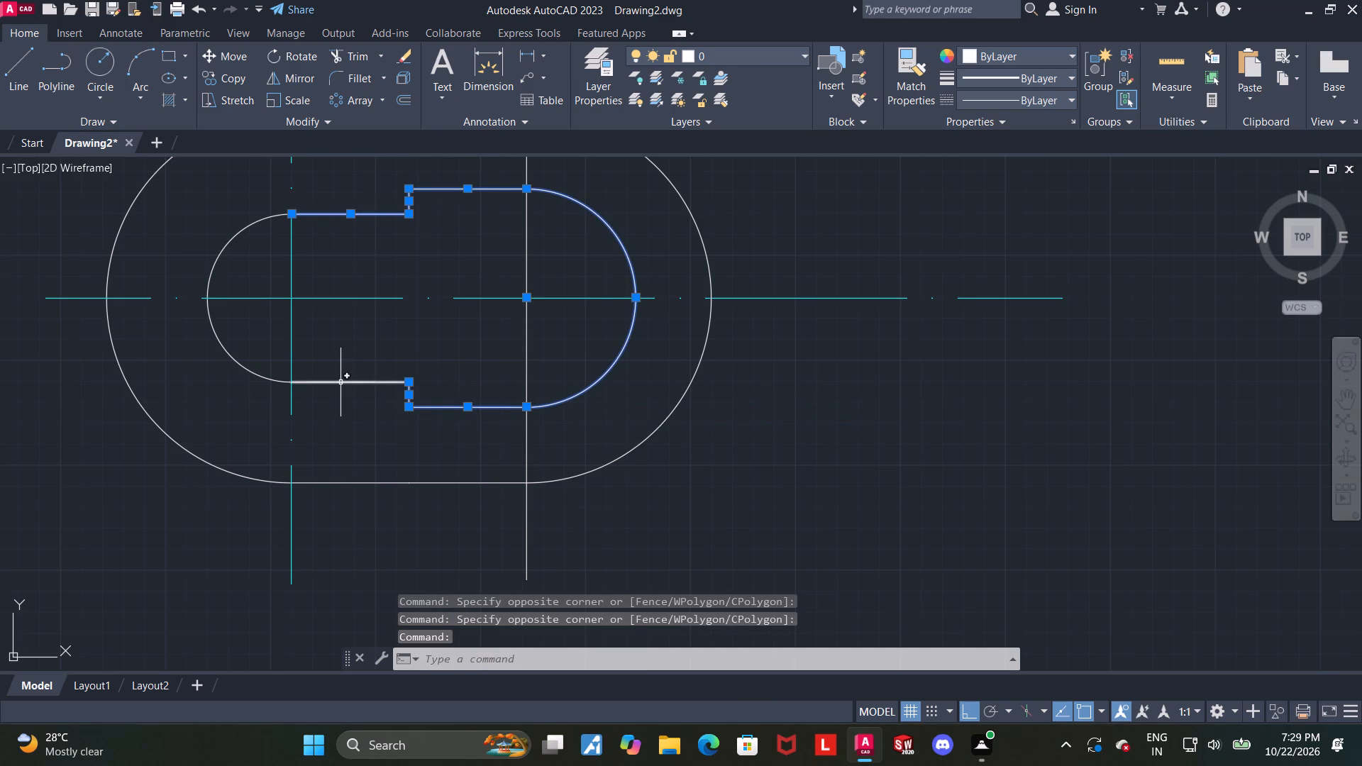
pyautogui.click(340, 382)
pyautogui.click(232, 358)
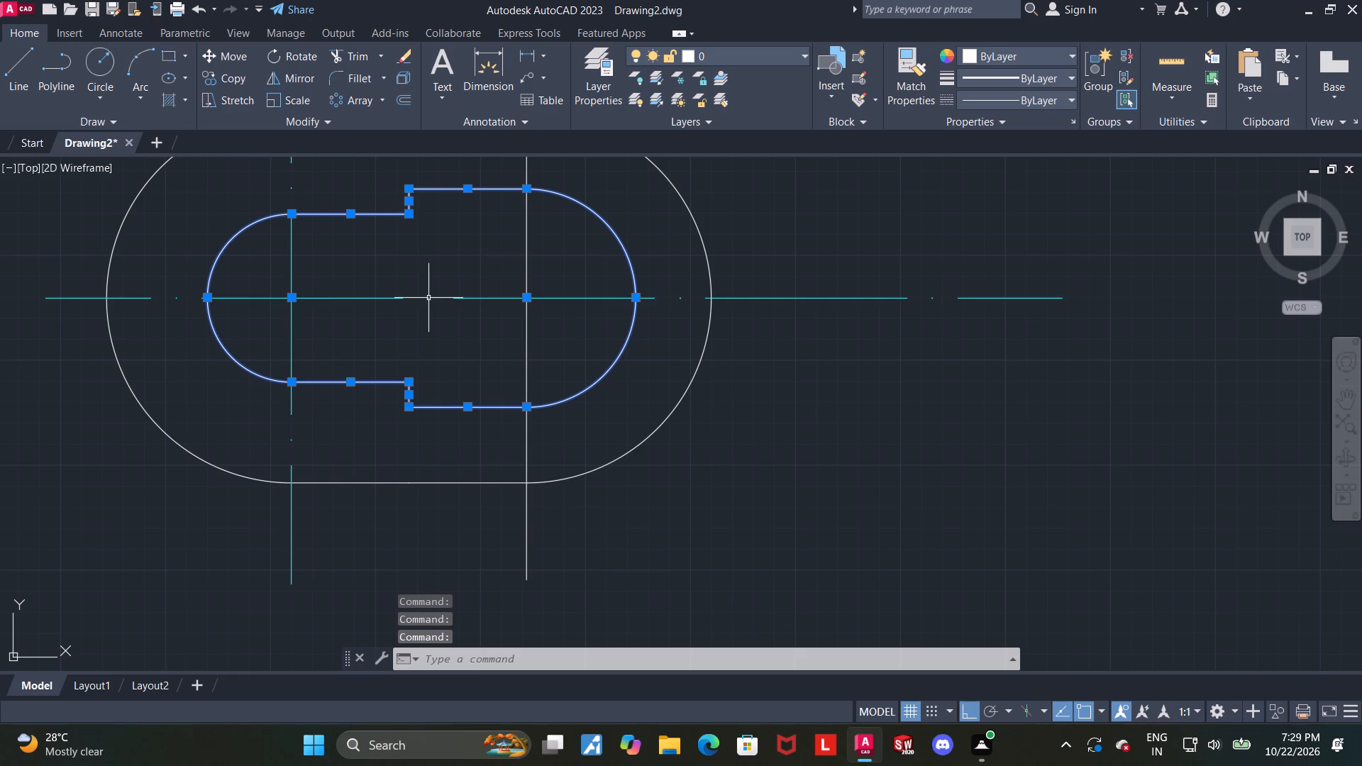
pyautogui.press('j')
pyautogui.press('Return')
# Fillet the outer corner of the inner outline's lower step with a radius of 2.5.
pyautogui.scroll(-2, 423, 361)
pyautogui.scroll(1, 438, 311)
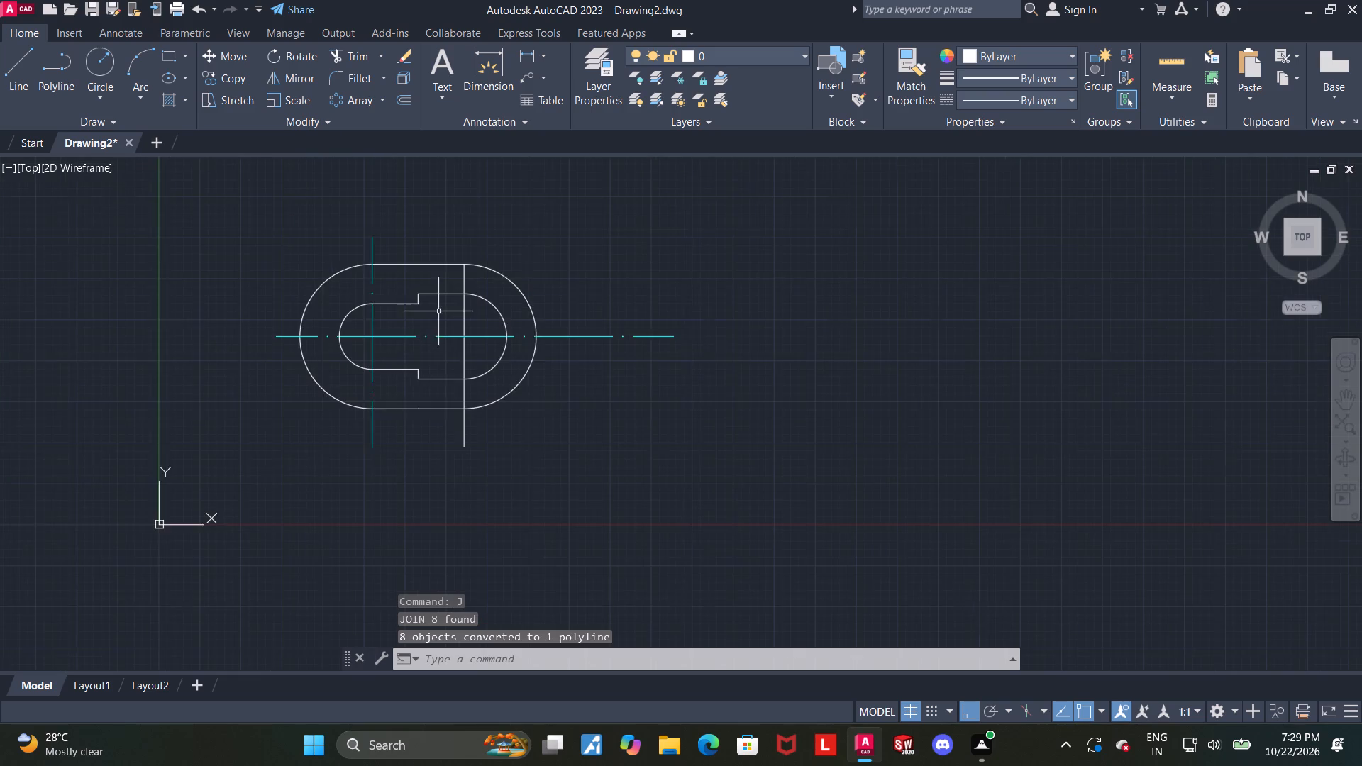
pyautogui.scroll(1, 438, 311)
pyautogui.scroll(-1, 409, 282)
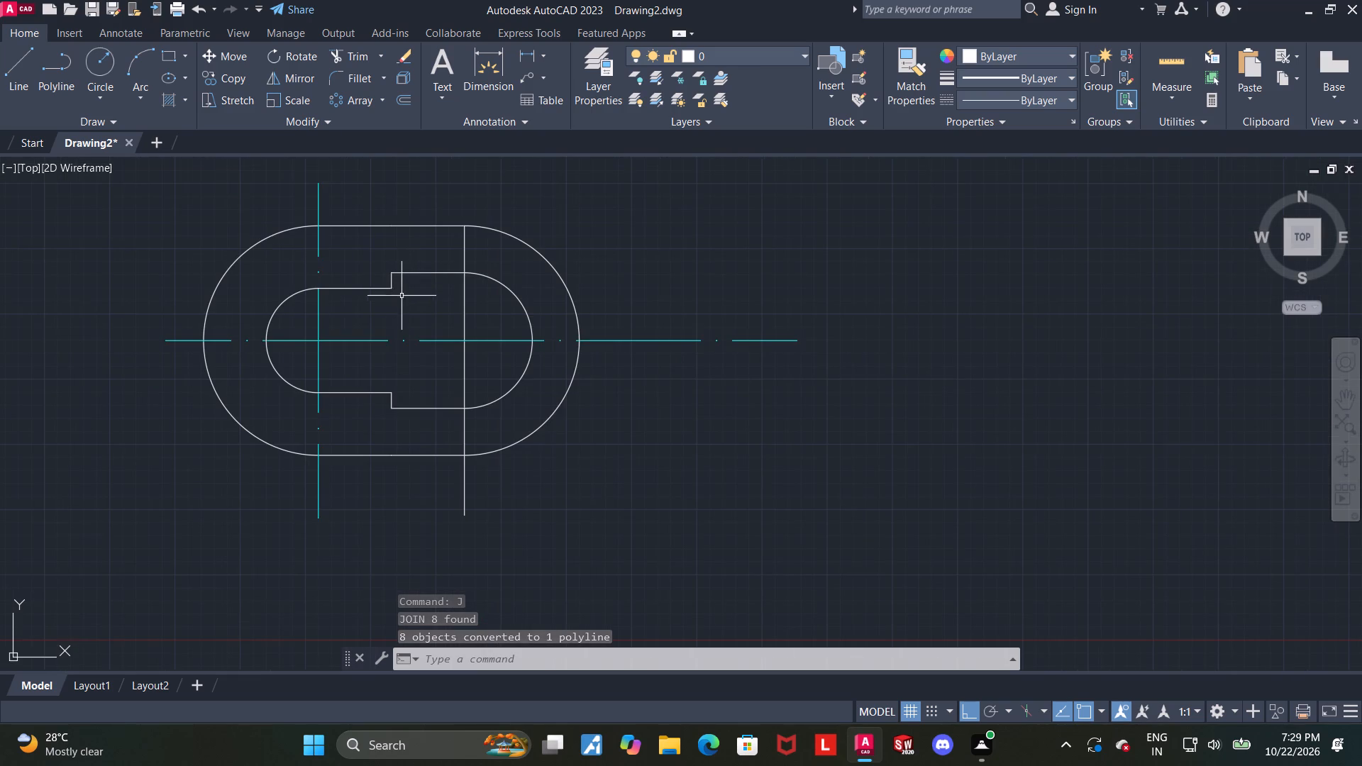
pyautogui.scroll(1, 389, 426)
pyautogui.press('Escape')
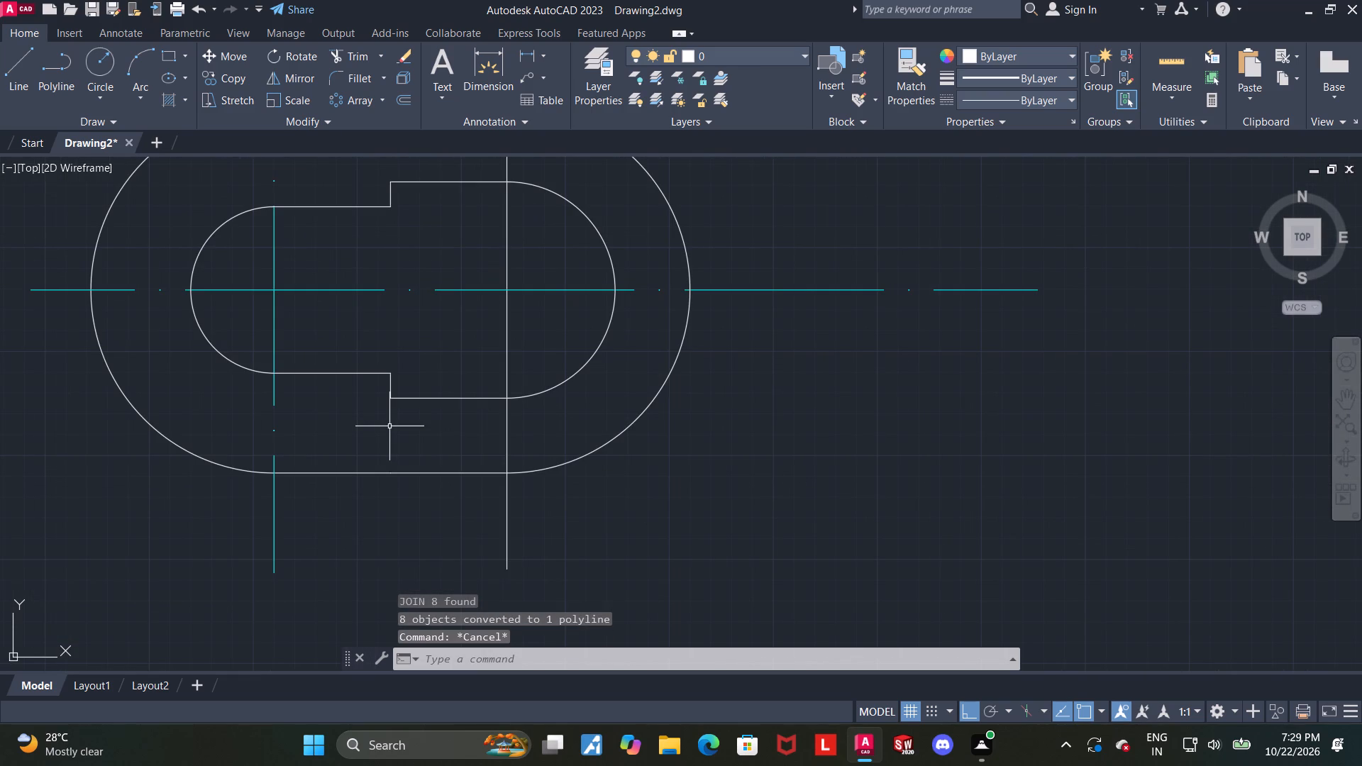
pyautogui.press('f')
pyautogui.press('Return')
pyautogui.press('r')
pyautogui.press('Return')
pyautogui.write('2.5')
pyautogui.press('Return')
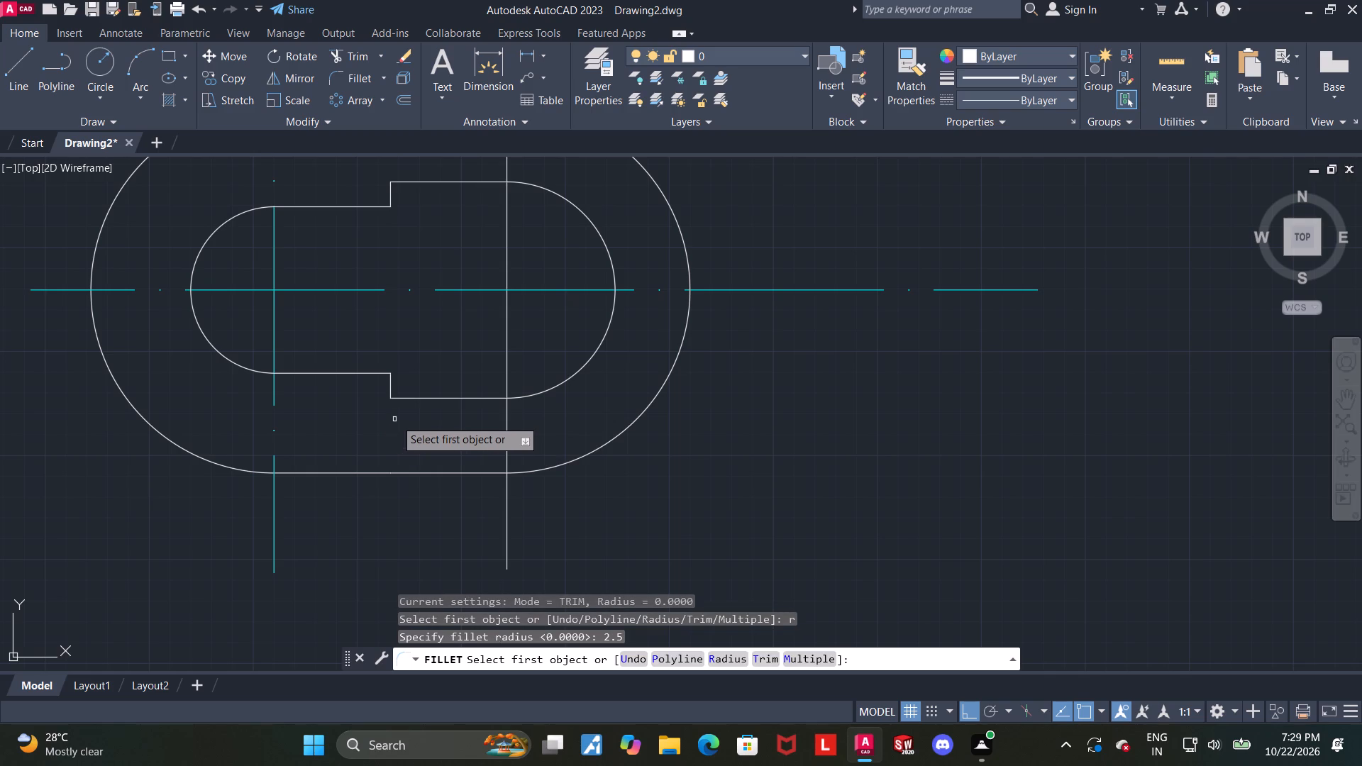
pyautogui.click(396, 401)
pyautogui.click(394, 397)
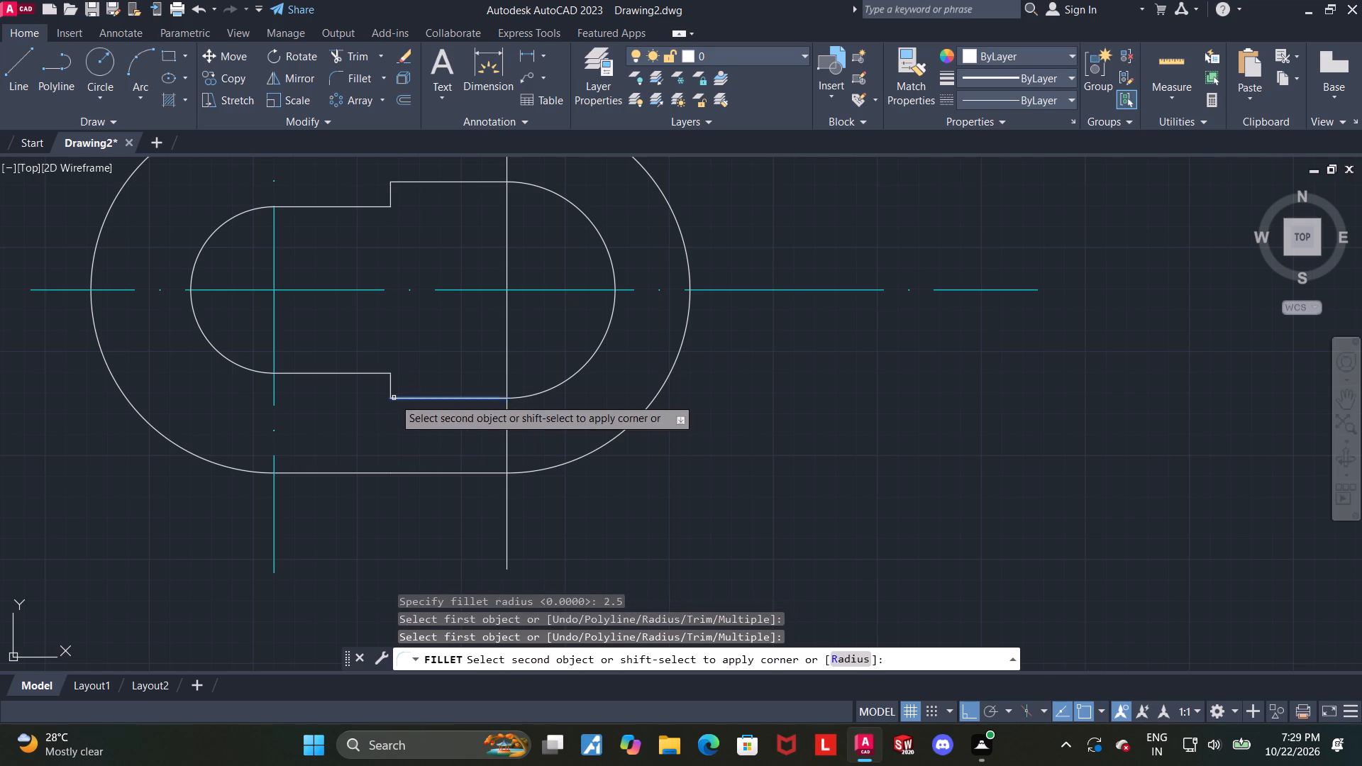
pyautogui.click(389, 384)
# Fillet the outer corner of the inner outline's upper step with a radius of 2.5.
pyautogui.scroll(-1, 450, 326)
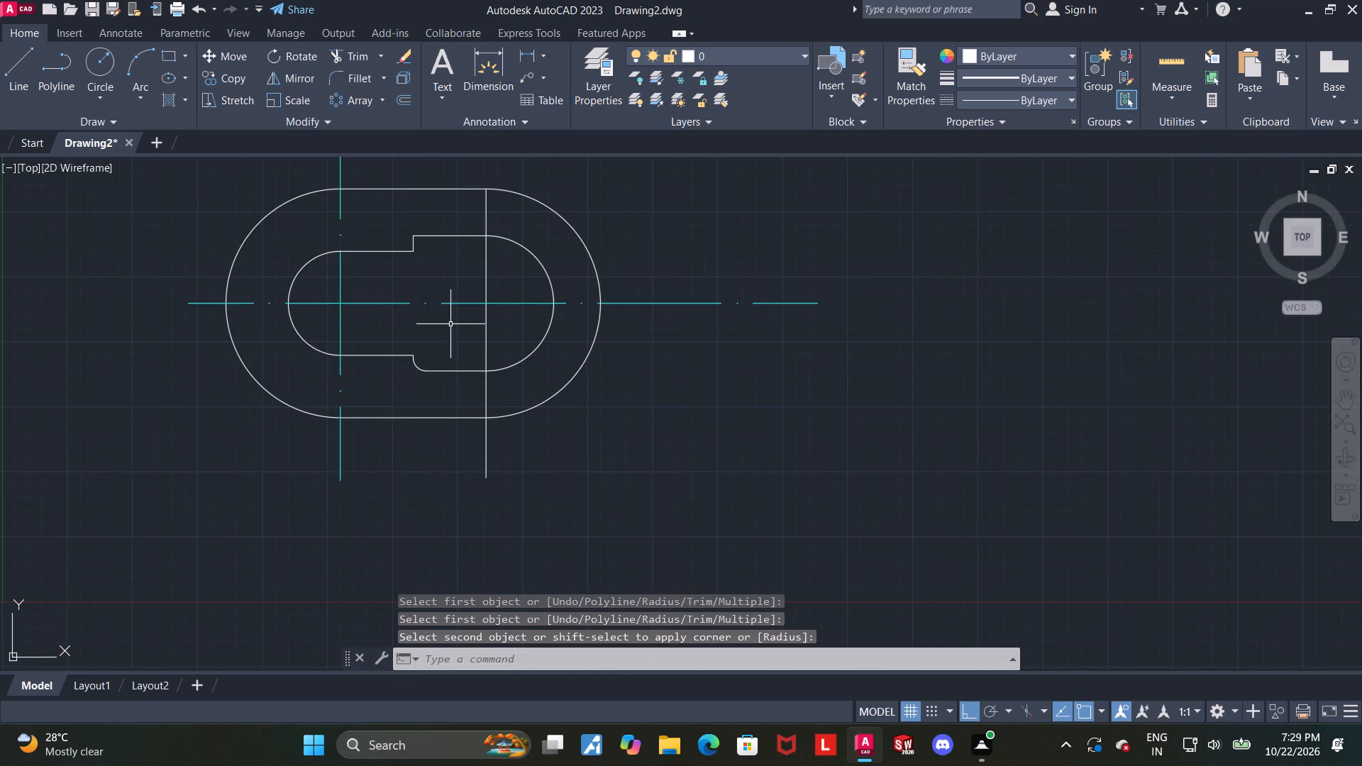
pyautogui.scroll(2, 464, 240)
pyautogui.press('Escape')
pyautogui.press('f')
pyautogui.press('Return')
pyautogui.press('r')
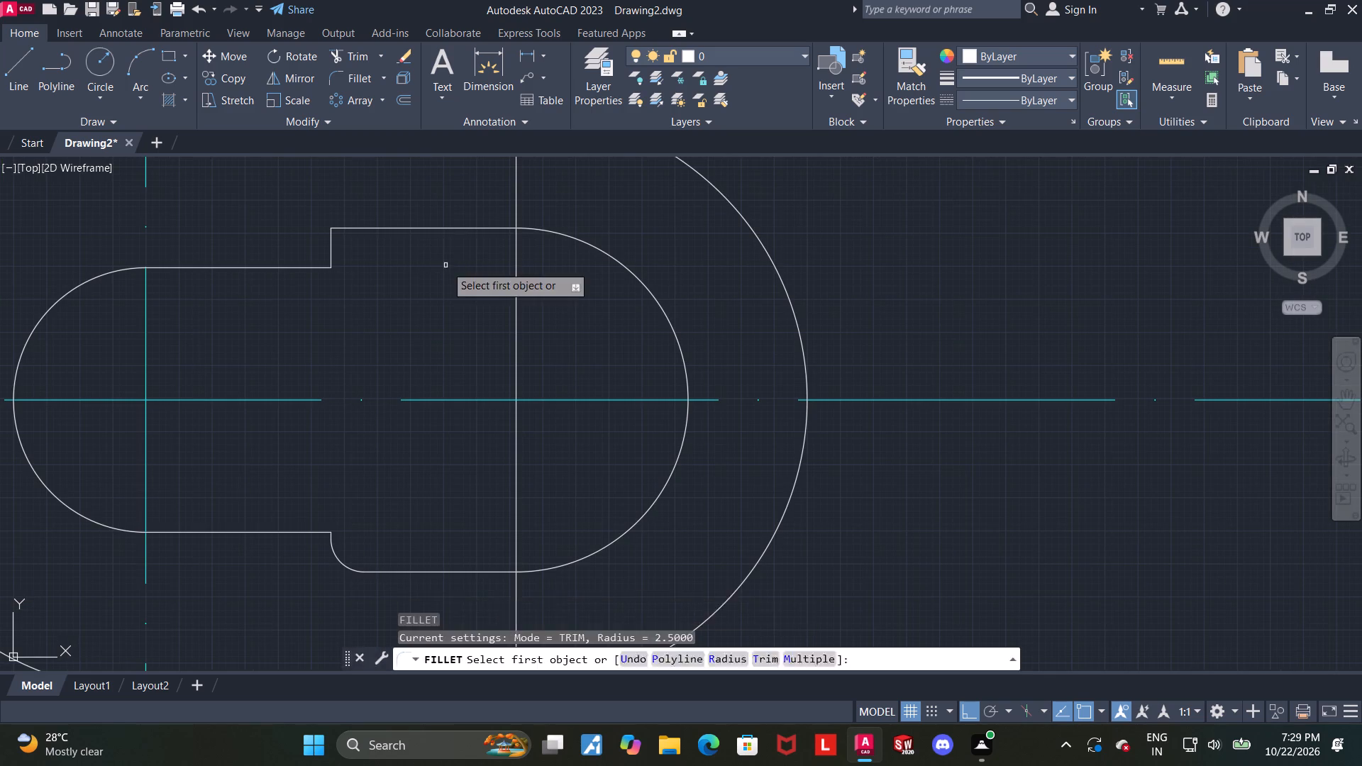
pyautogui.press('Return')
pyautogui.press('2')
pyautogui.write('.5')
pyautogui.press('Return')
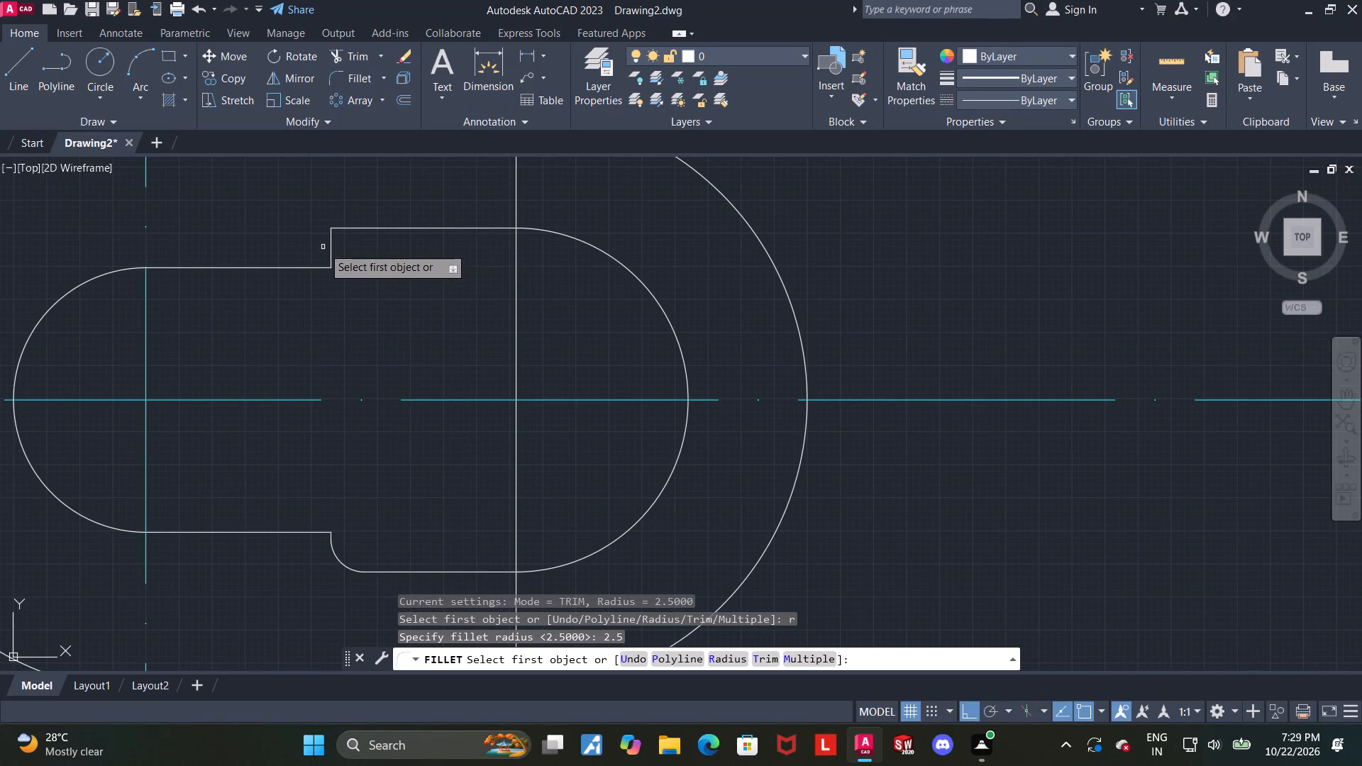
pyautogui.click(330, 255)
pyautogui.click(350, 226)
pyautogui.scroll(-1, 380, 277)
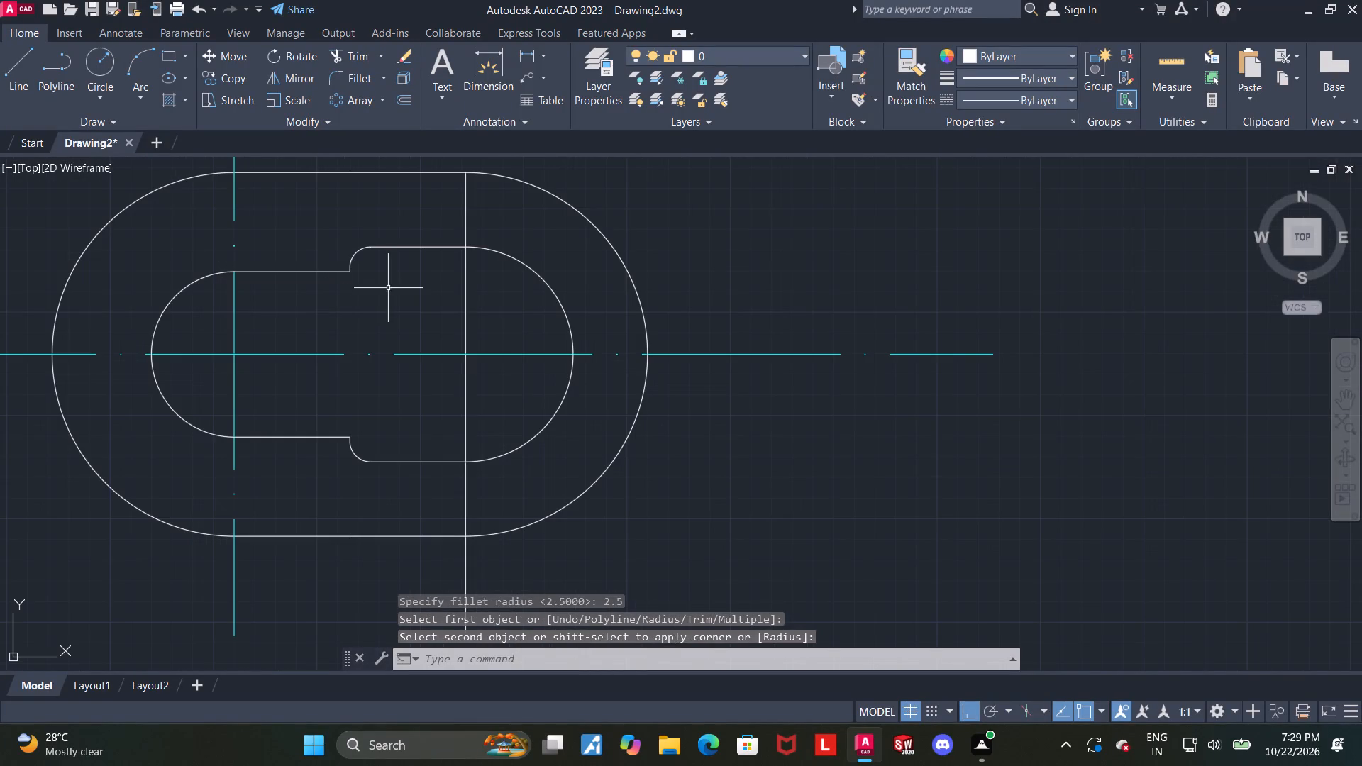
pyautogui.press('Escape')
pyautogui.press('Escape')
# Trim the part of the white vertical line that extends below the outer outline.
pyautogui.moveTo(404, 294); pyautogui.dragTo(413, 341, button='middle')
pyautogui.scroll(-1, 415, 340)
pyautogui.click(453, 340)
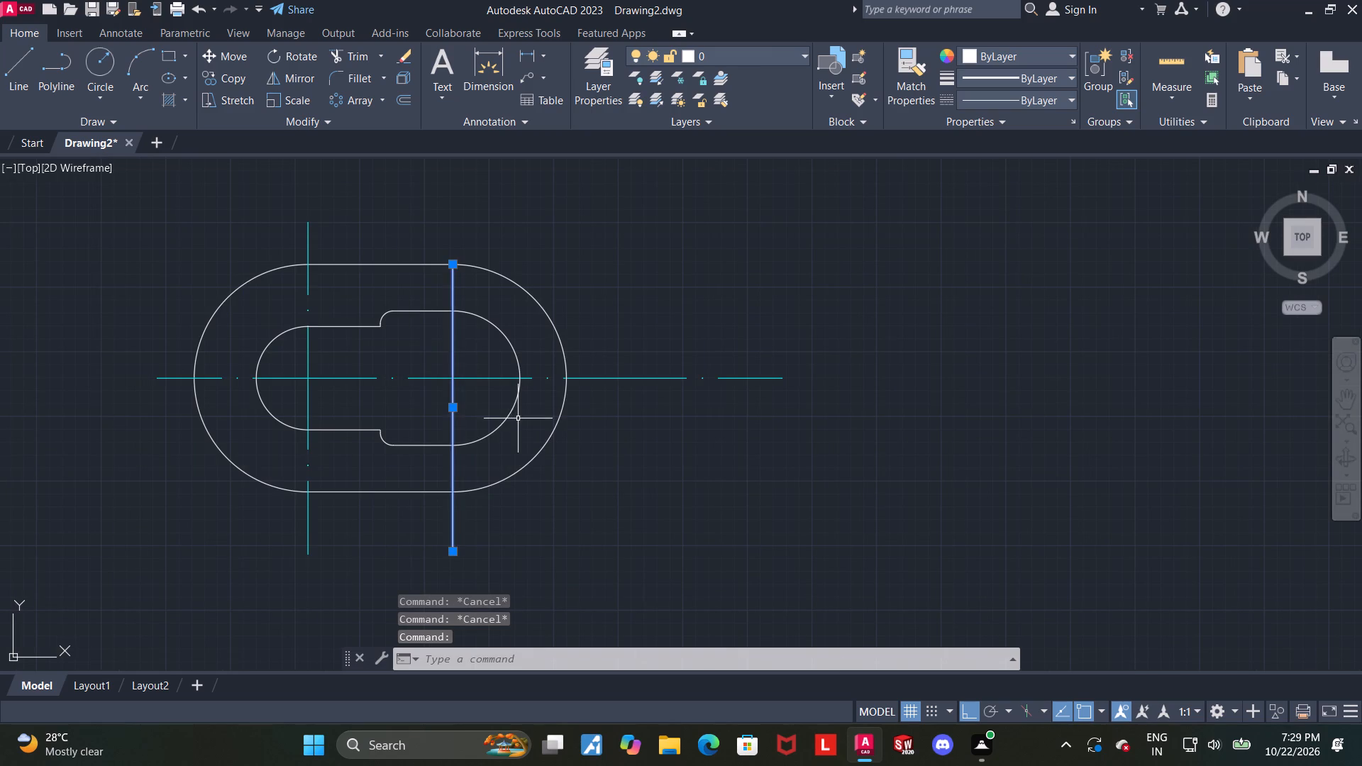
pyautogui.press('Escape')
pyautogui.press('Escape')
pyautogui.click(347, 50)
pyautogui.moveTo(472, 525); pyautogui.dragTo(408, 520)
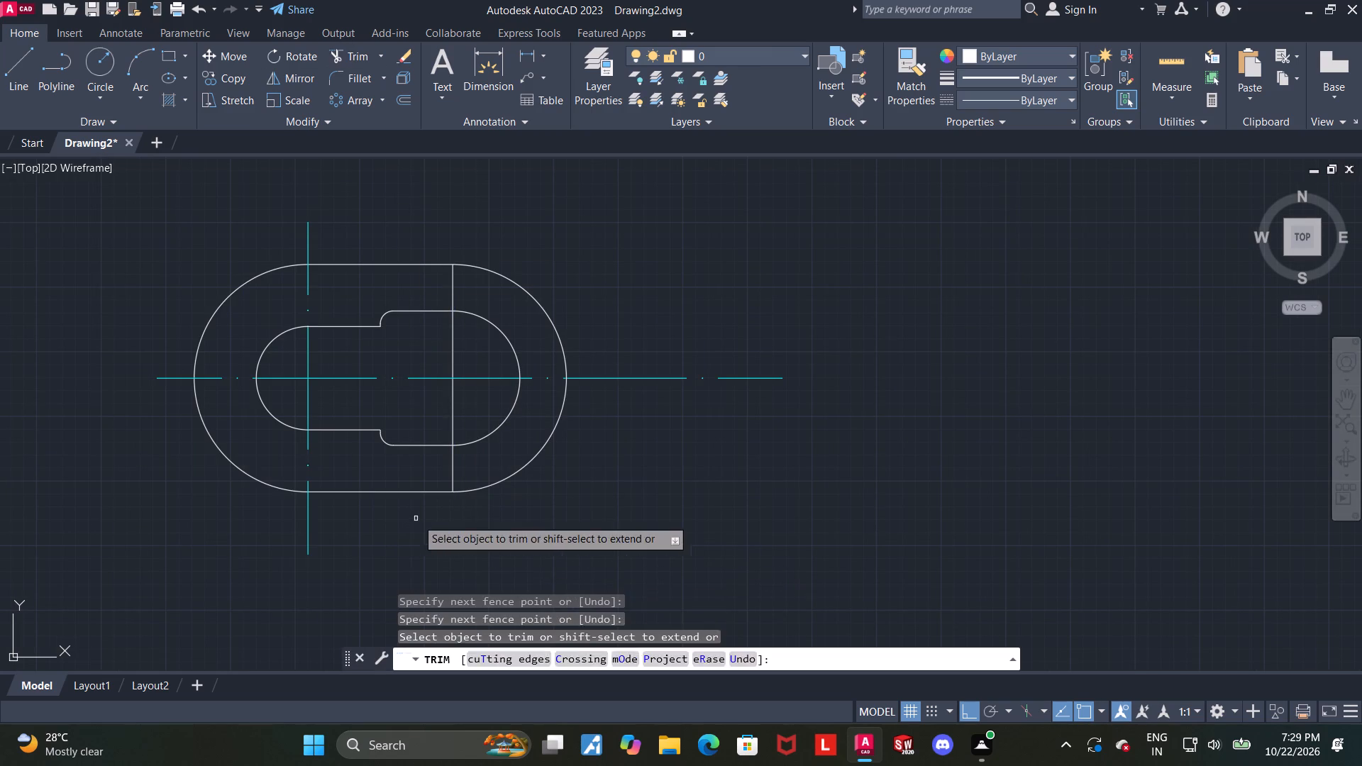
pyautogui.press('Escape')
# Change the colour of the white vertical line through the larger arcs' centre to Cyan.
pyautogui.click(455, 470)
pyautogui.press('Escape')
pyautogui.click(451, 469)
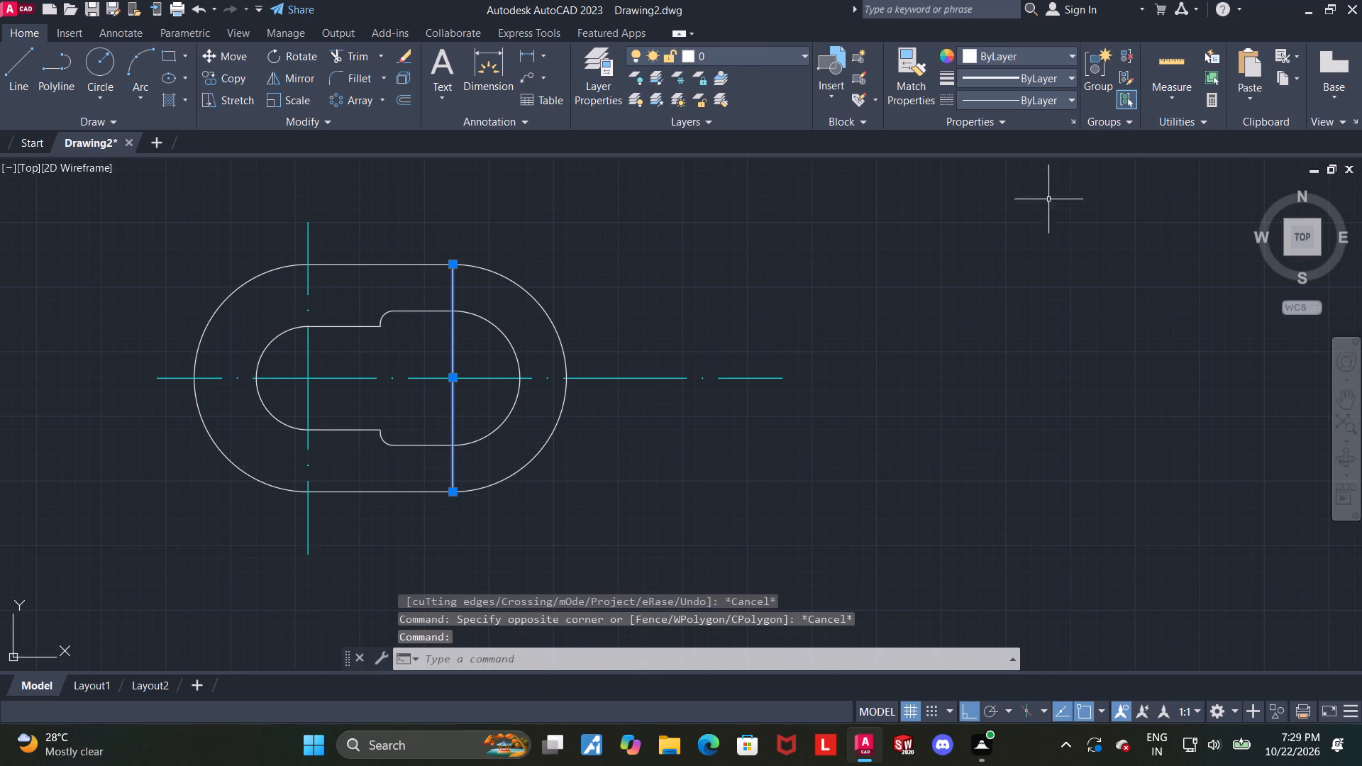
pyautogui.click(1026, 96)
pyautogui.click(1024, 170)
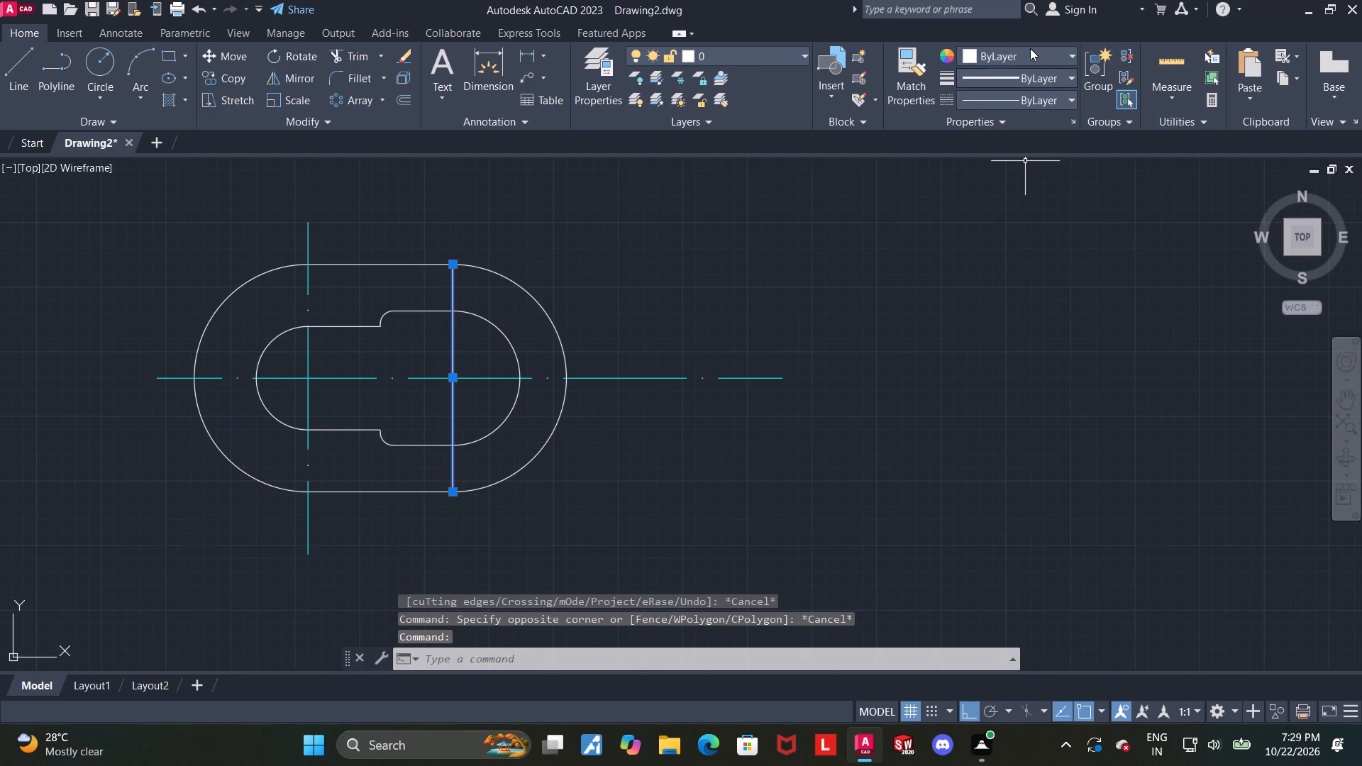
pyautogui.click(1030, 48)
pyautogui.click(1017, 235)
pyautogui.press('Escape')
# Join the arcs and straight segments of the slot-shaped outer outline into one polyline.
pyautogui.click(521, 470)
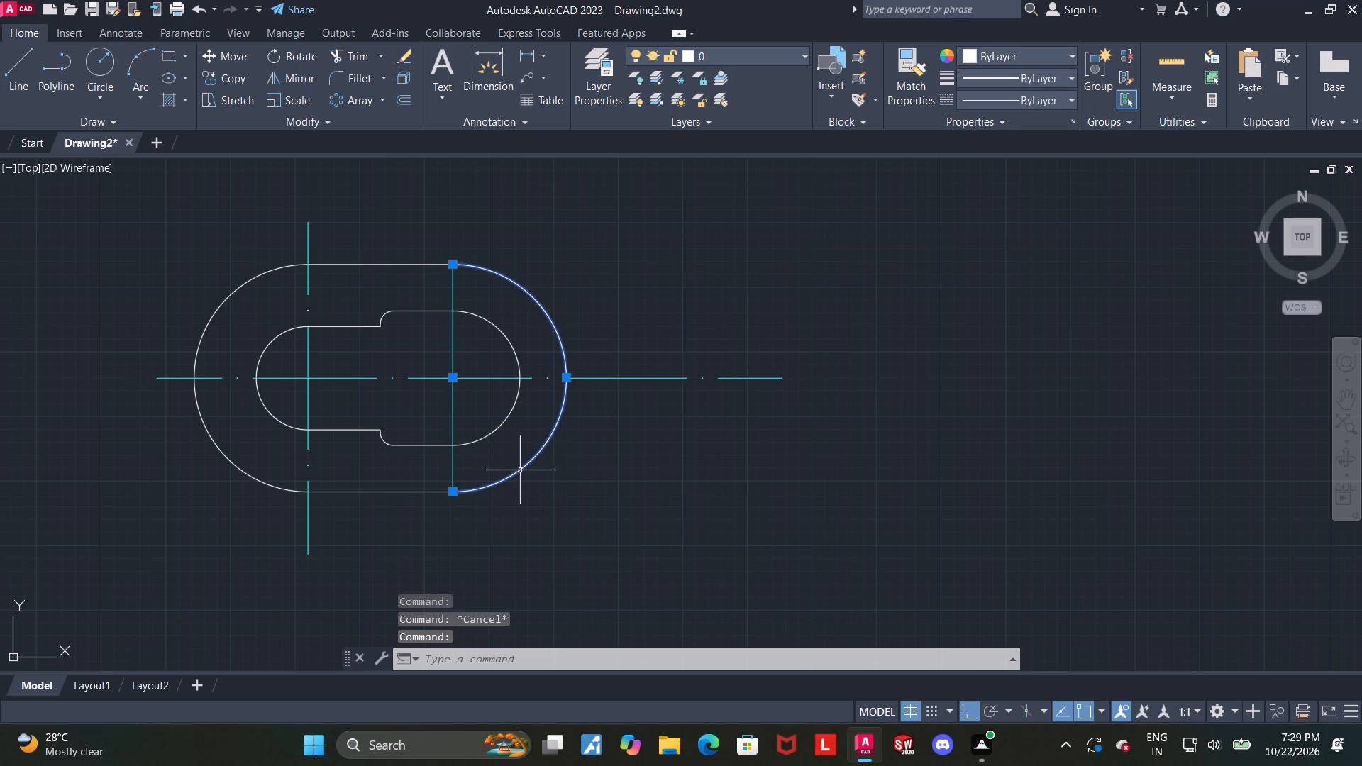
pyautogui.click(382, 494)
pyautogui.click(251, 477)
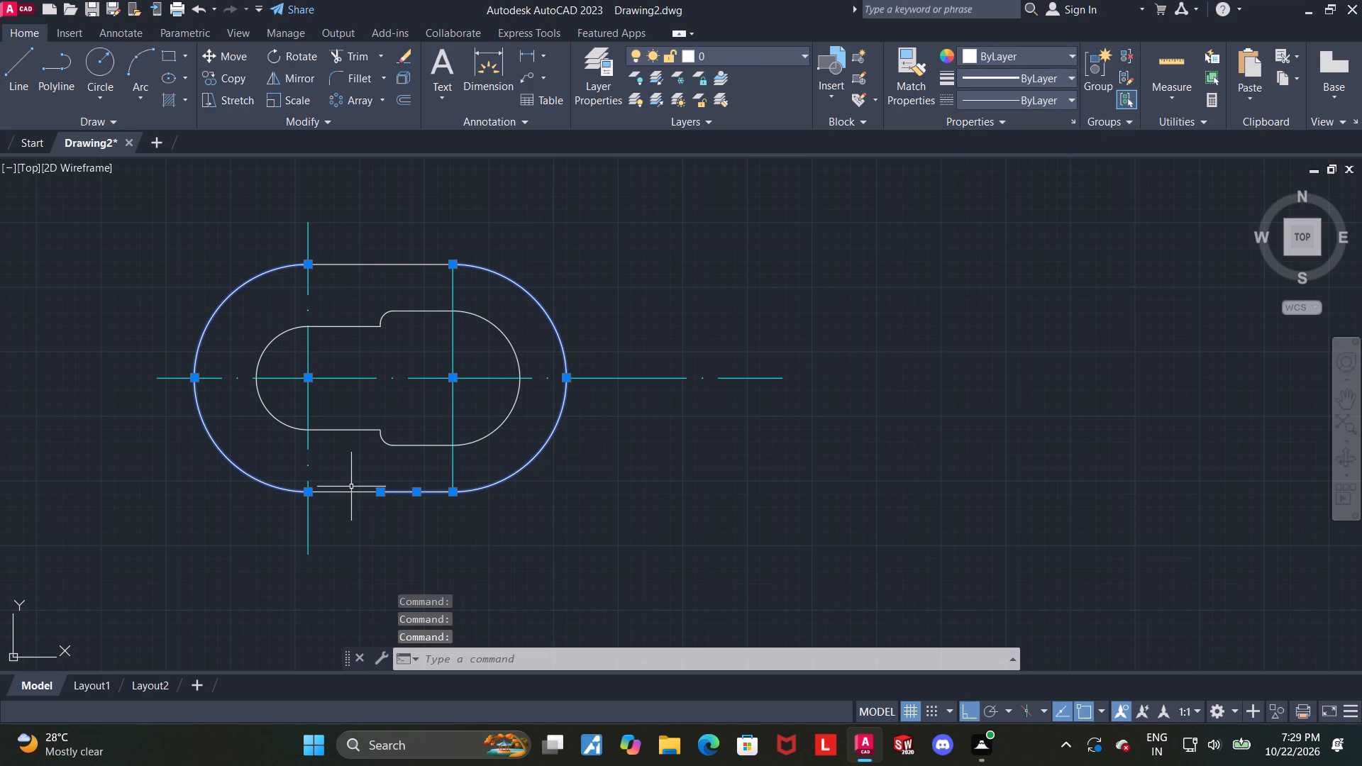
pyautogui.click(352, 492)
pyautogui.click(357, 263)
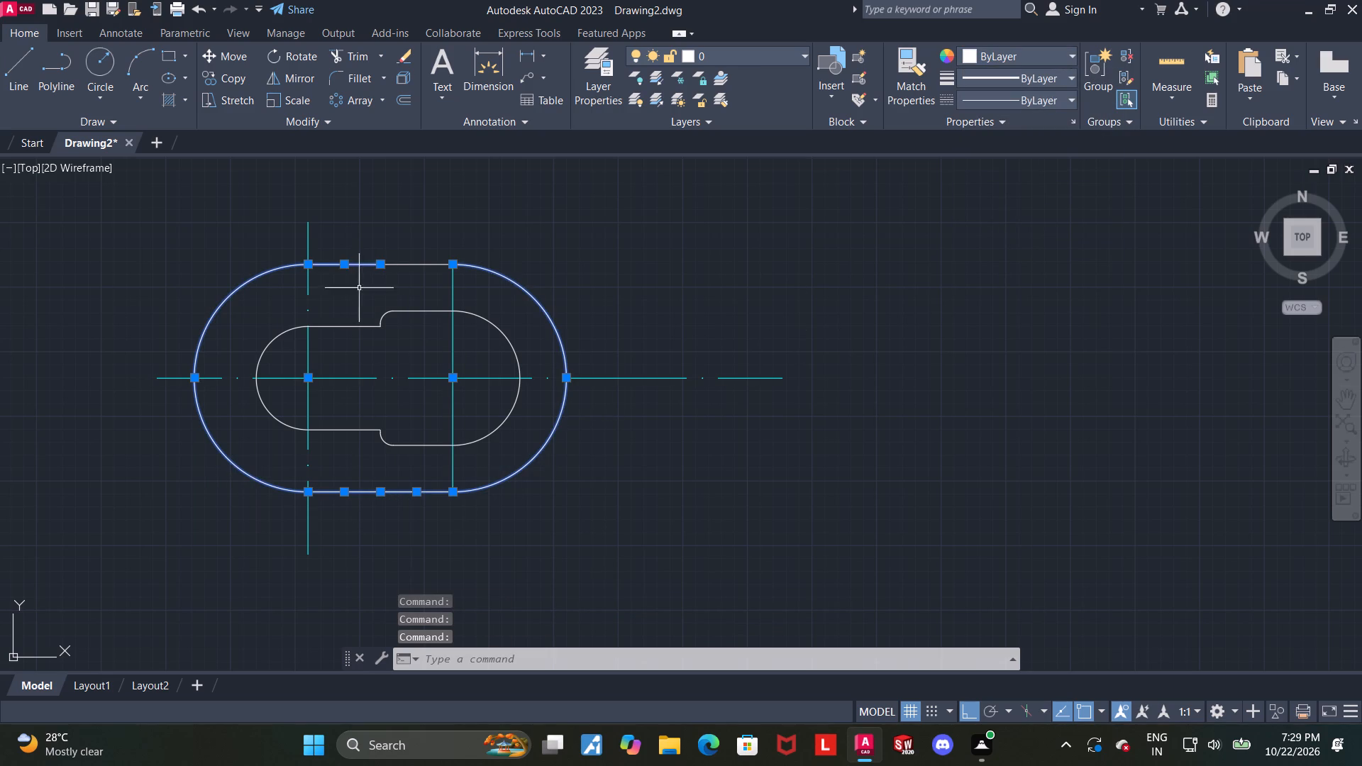
pyautogui.click(423, 261)
pyautogui.click(421, 265)
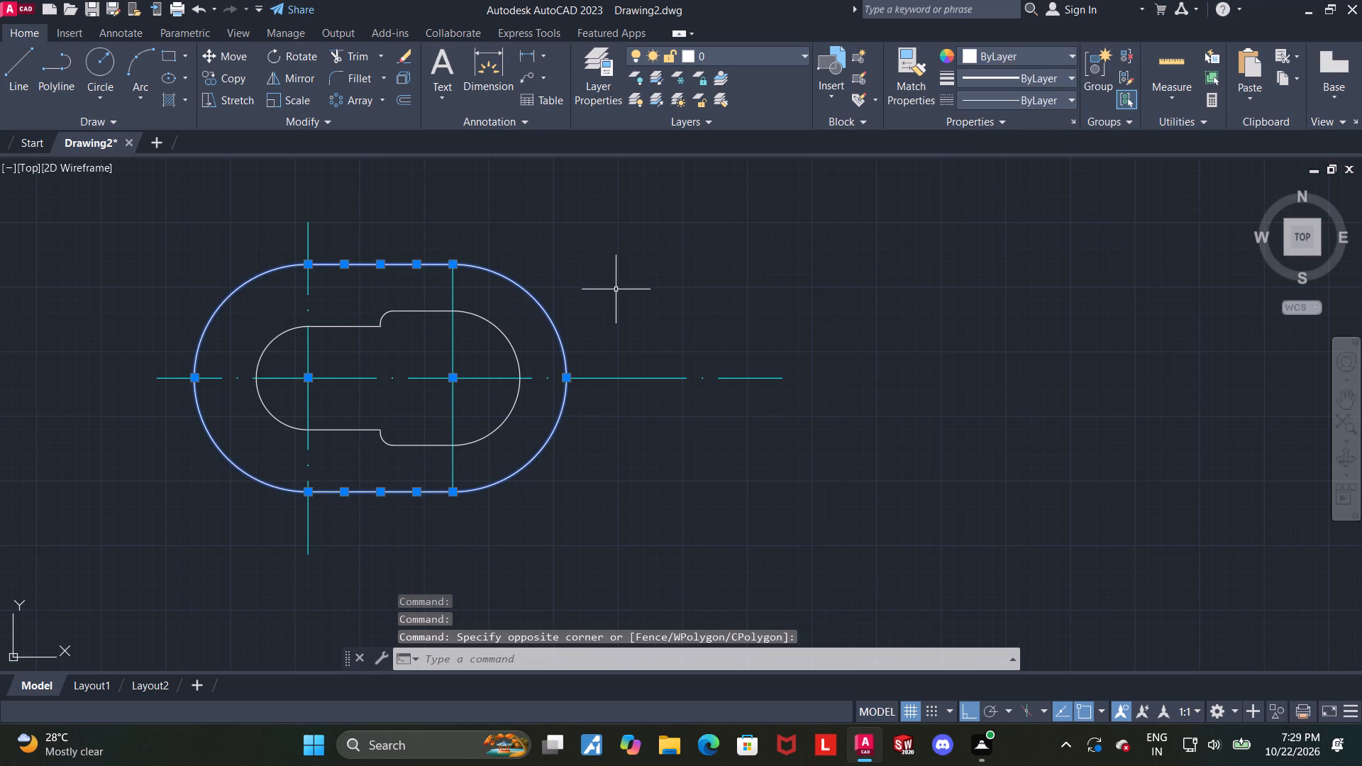
pyautogui.press('j')
pyautogui.press('Return')
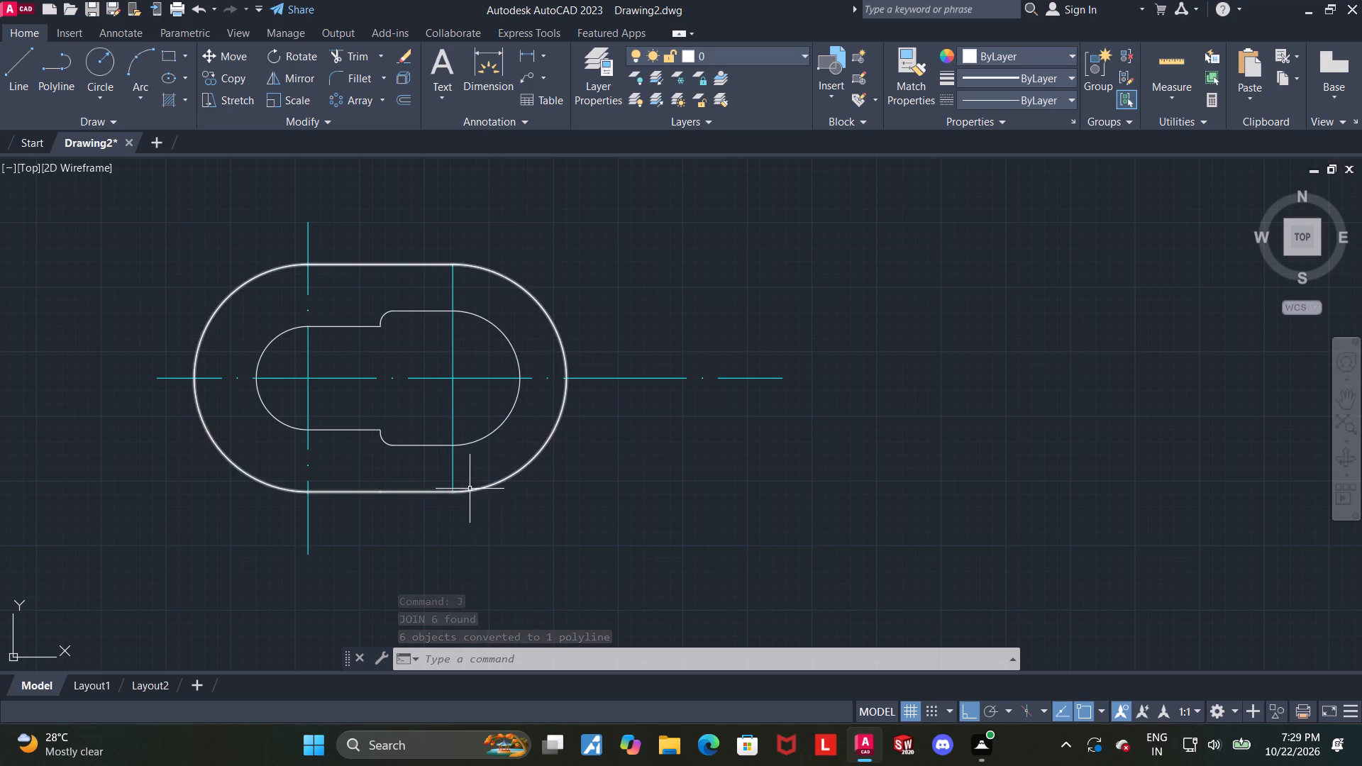
# Give the cyan vertical line through the larger inner arc's centre the same dash-dot linetype as the other centre lines.
pyautogui.click(455, 452)
pyautogui.click(1032, 111)
pyautogui.click(1030, 105)
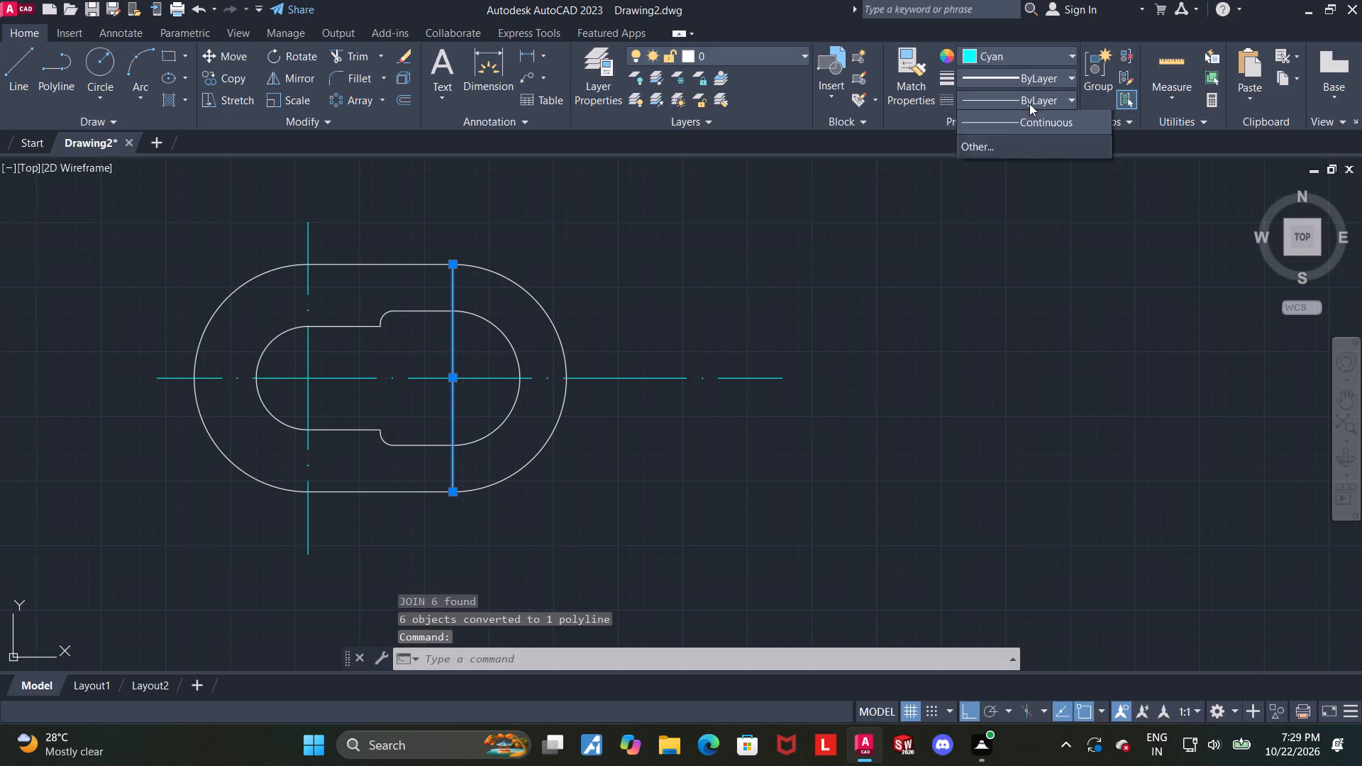
pyautogui.click(1011, 160)
pyautogui.press('Escape')
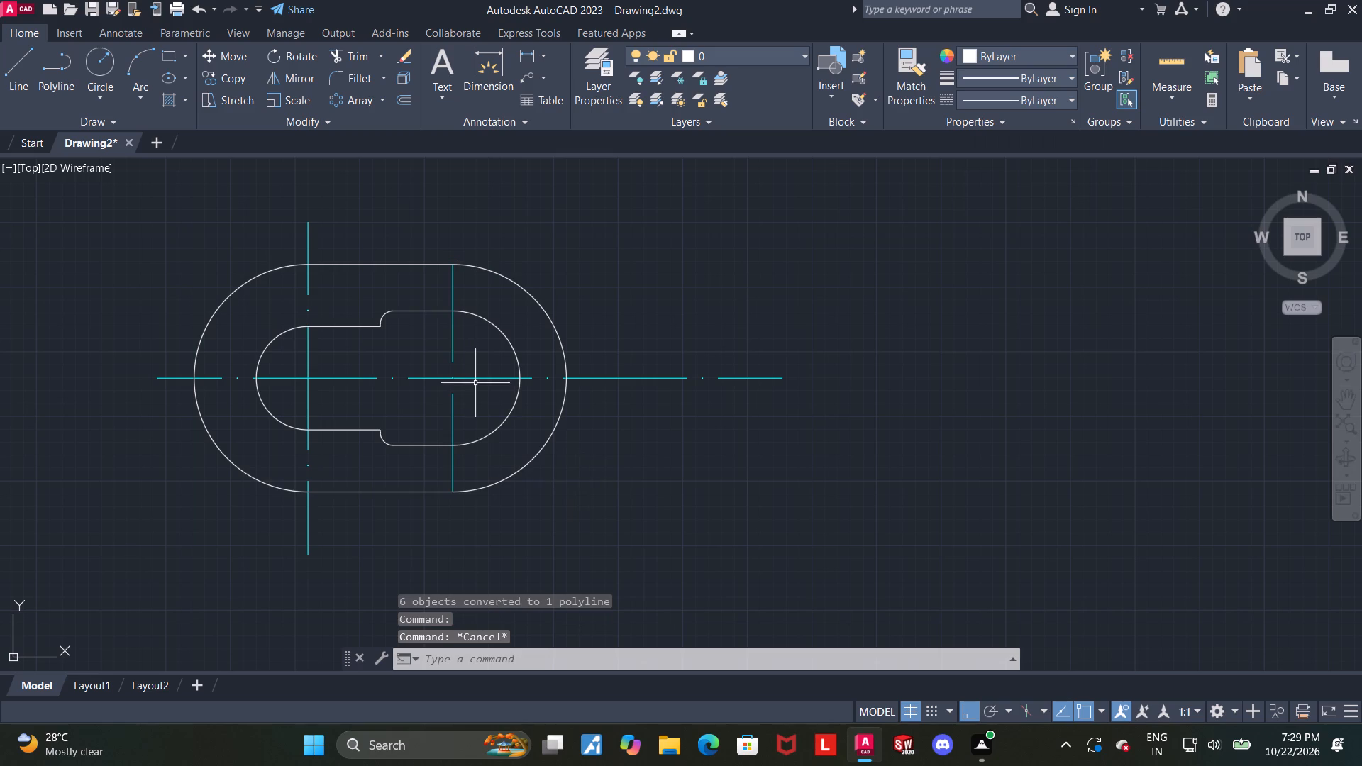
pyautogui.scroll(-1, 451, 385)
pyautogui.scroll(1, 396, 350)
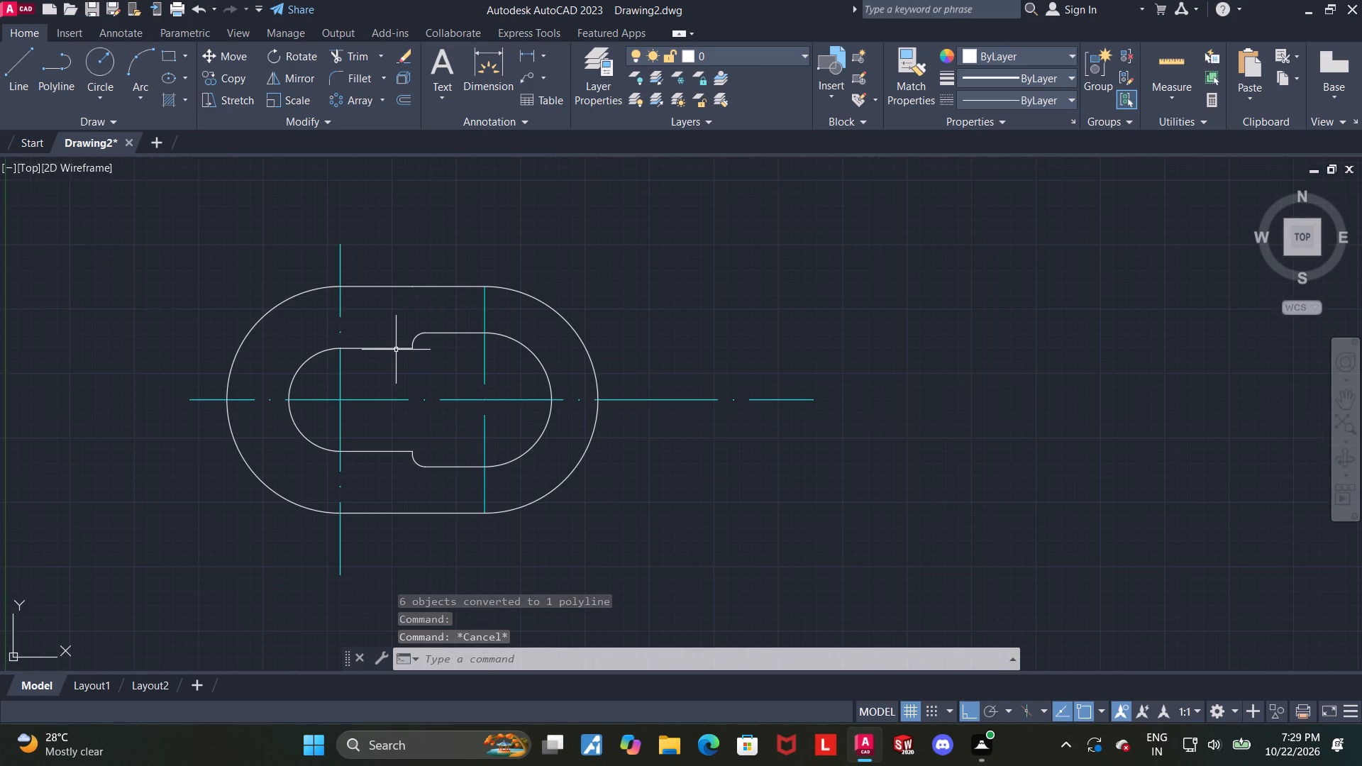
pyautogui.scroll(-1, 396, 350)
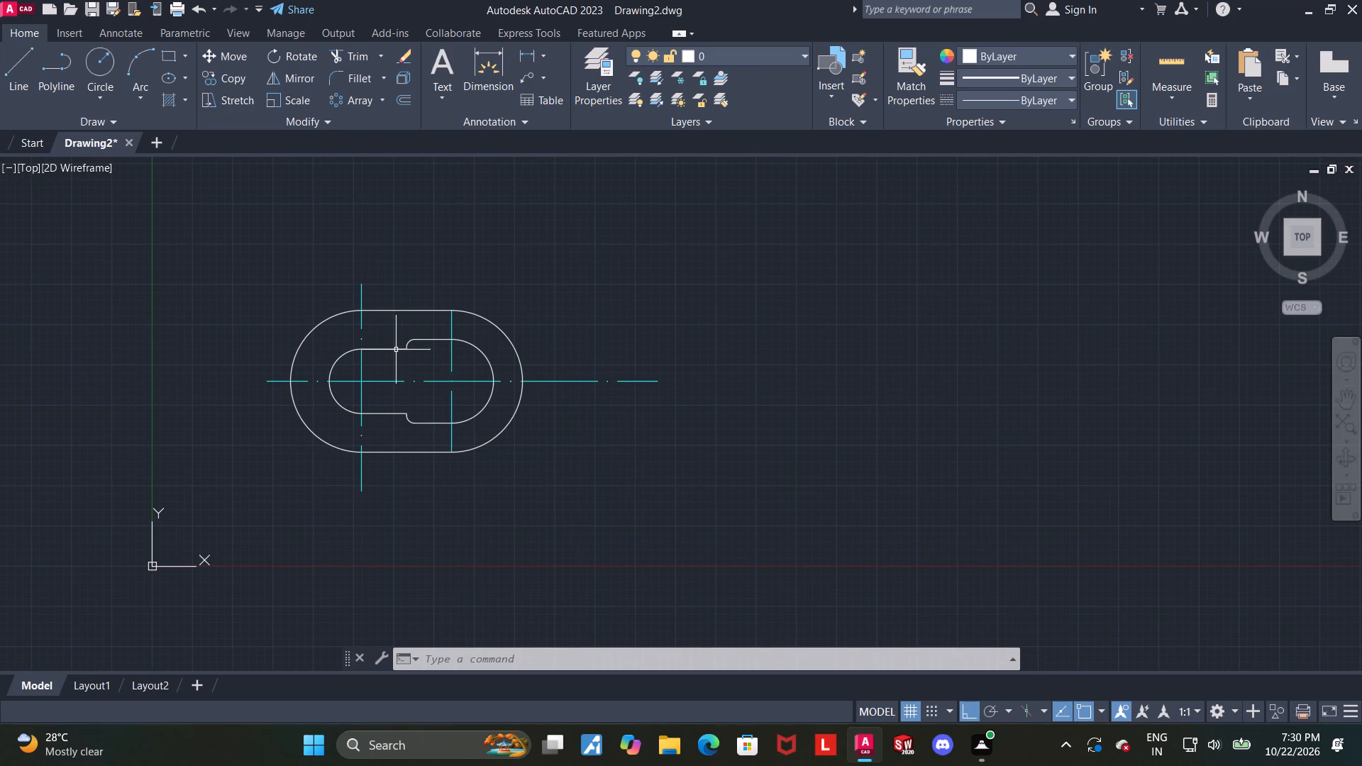
# Draw a circle of radius 32 centred on the centre of the larger inner arc.
pyautogui.click(97, 57)
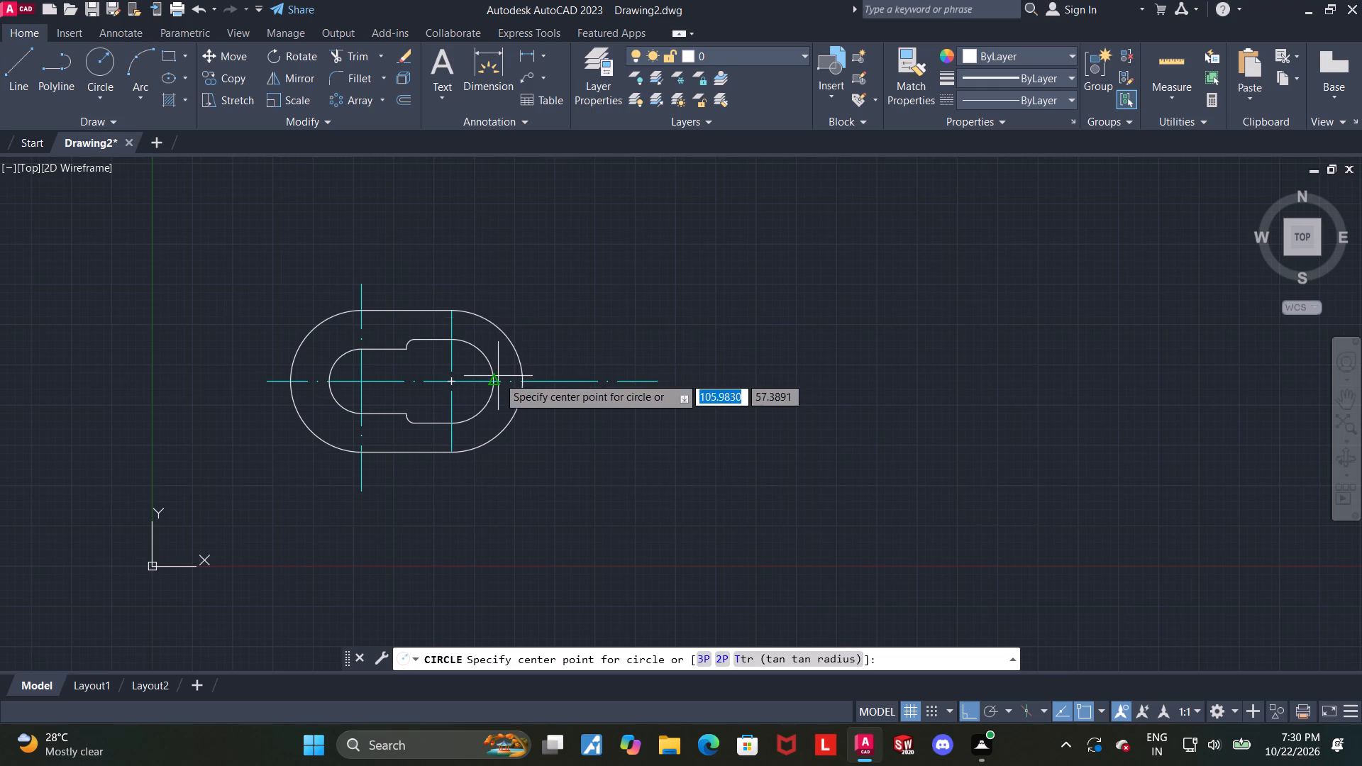
pyautogui.scroll(3, 455, 394)
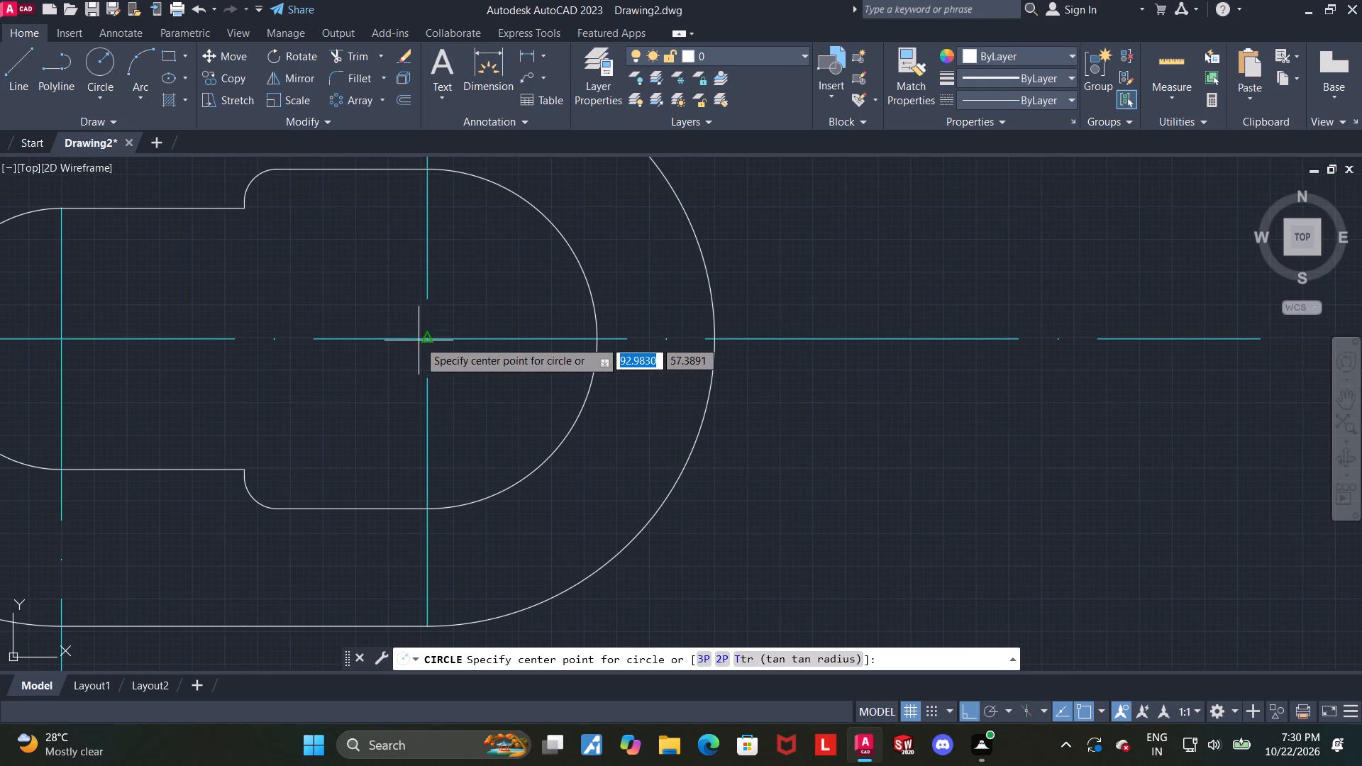
pyautogui.click(423, 340)
pyautogui.scroll(-3, 428, 355)
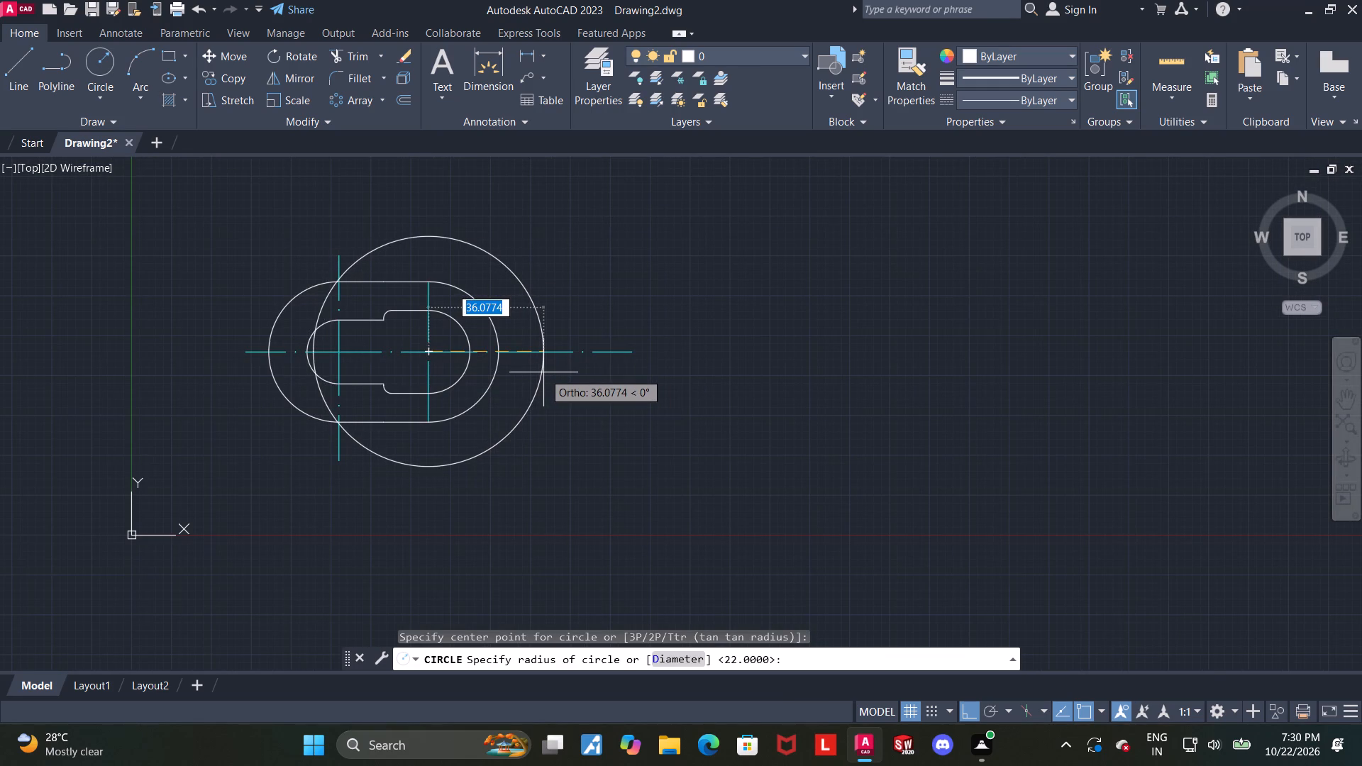
pyautogui.write('32')
pyautogui.press('Return')
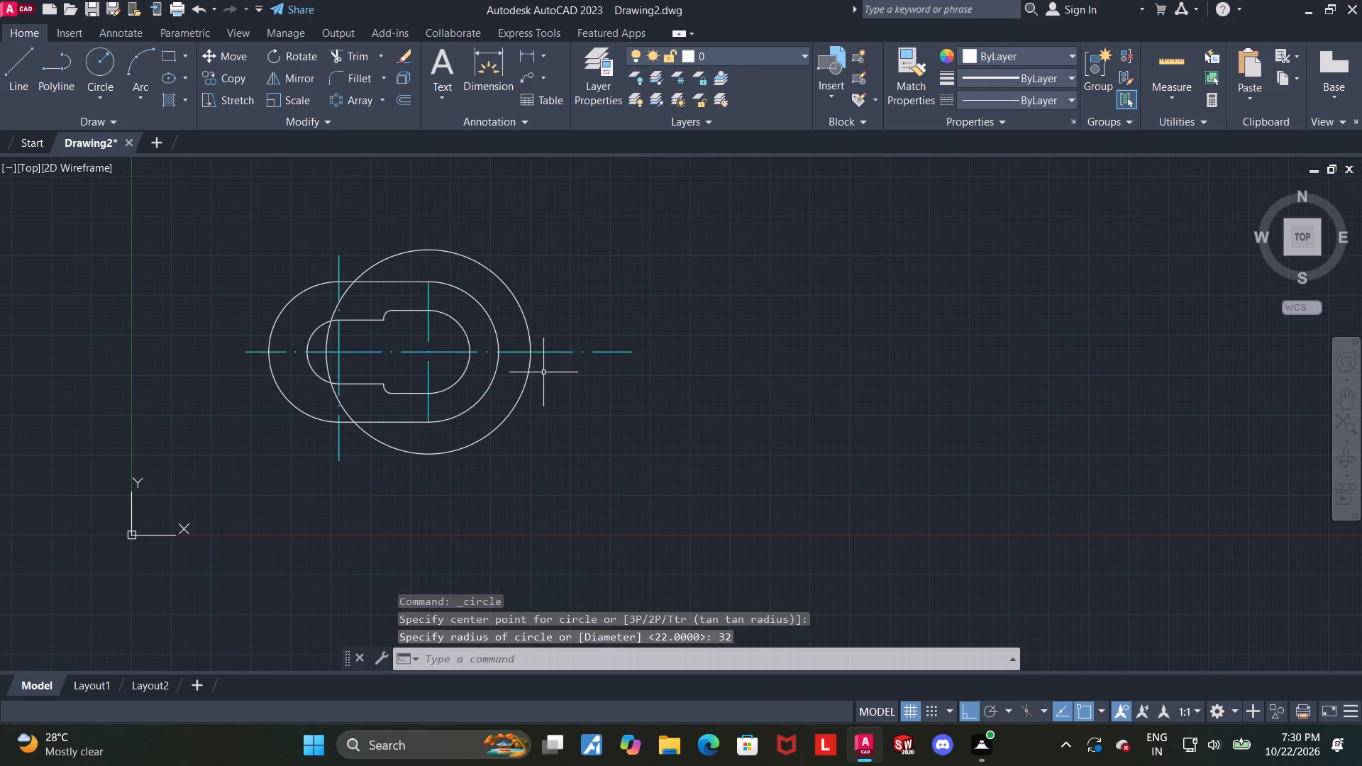
pyautogui.press('Escape')
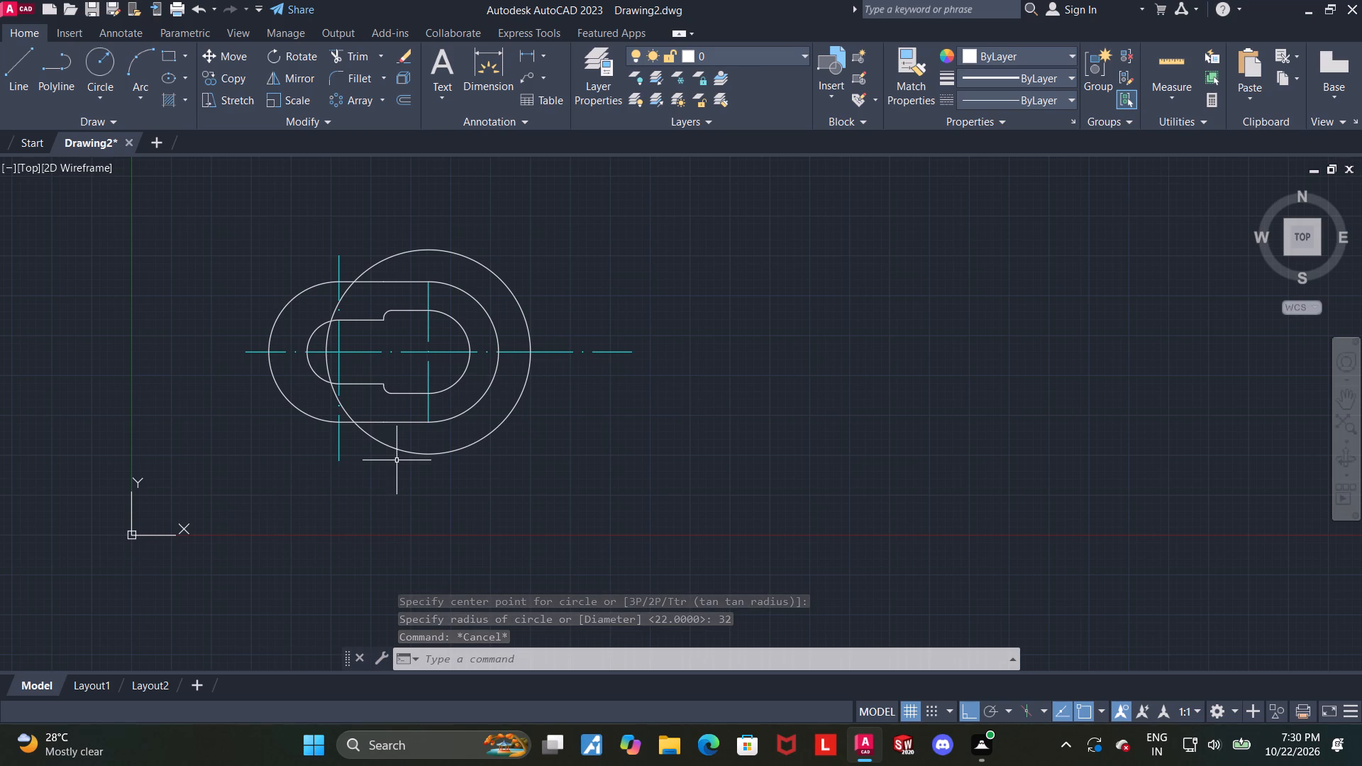
# Remove the portion of the radius 32 circle that lies inside the slot-shaped outline, including the leftover arc piece.
pyautogui.click(345, 60)
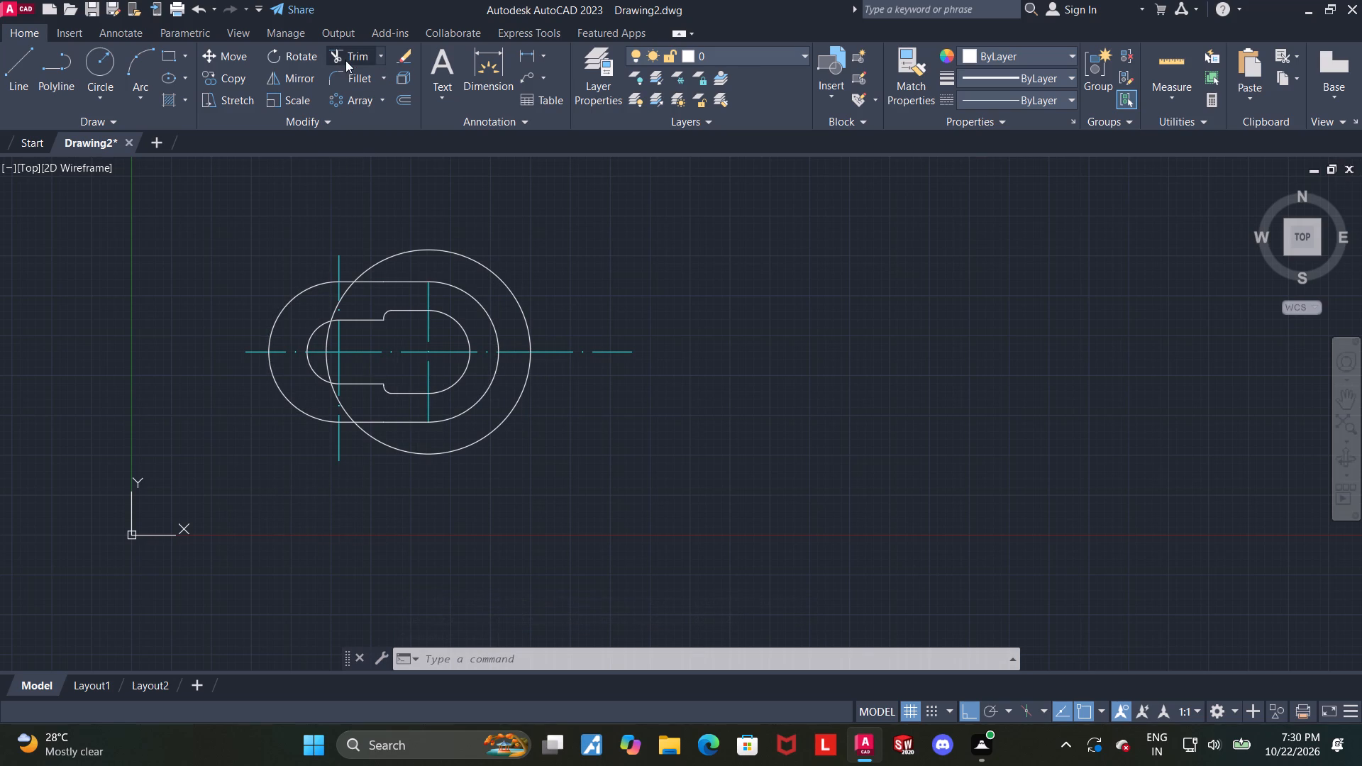
pyautogui.click(348, 289)
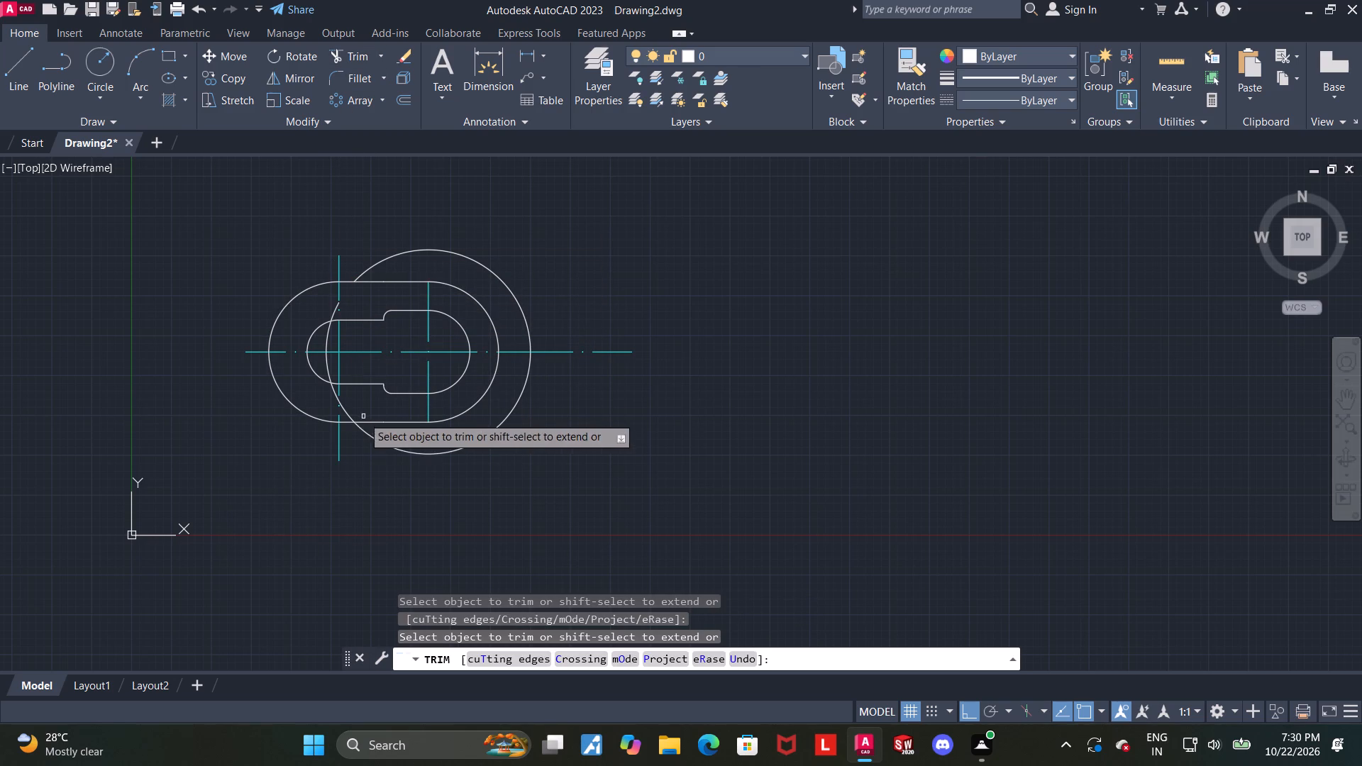
pyautogui.click(348, 413)
pyautogui.press('Escape')
pyautogui.click(334, 393)
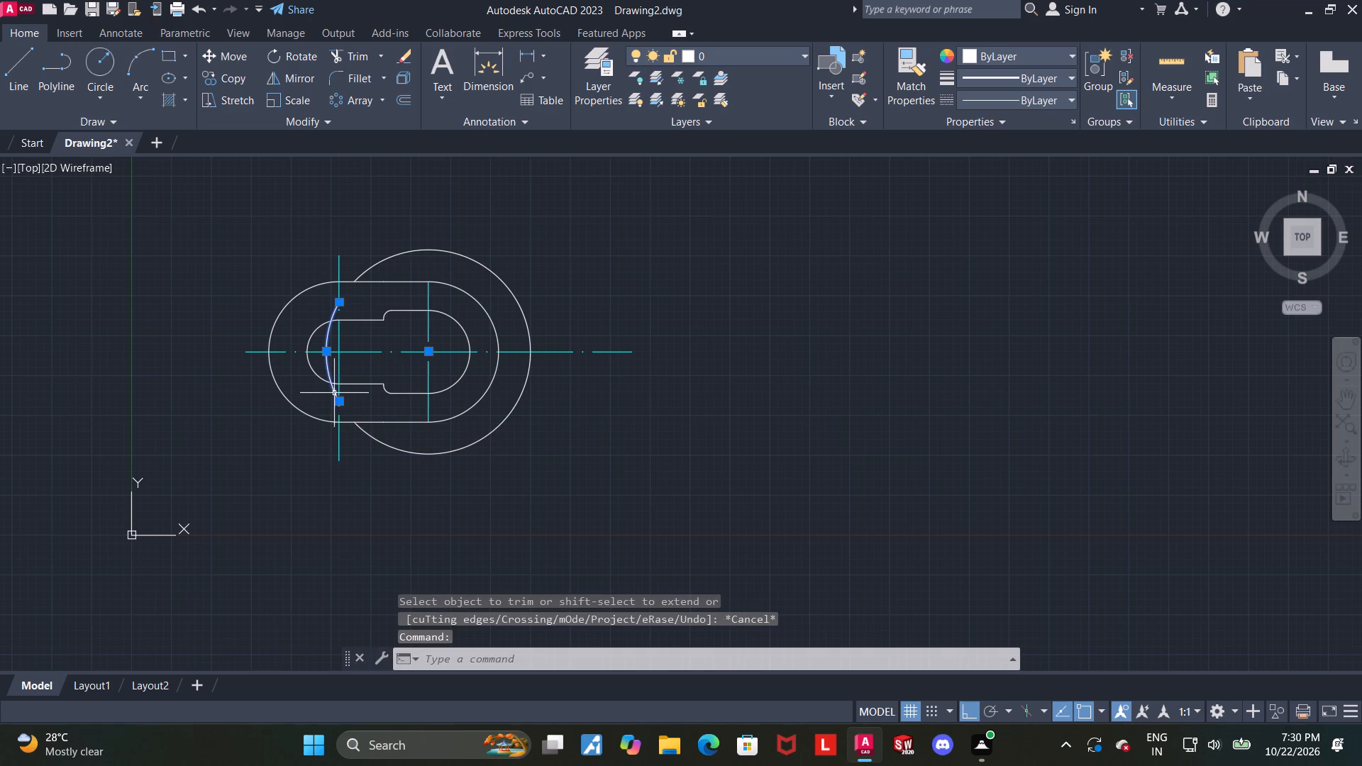
pyautogui.press('Delete')
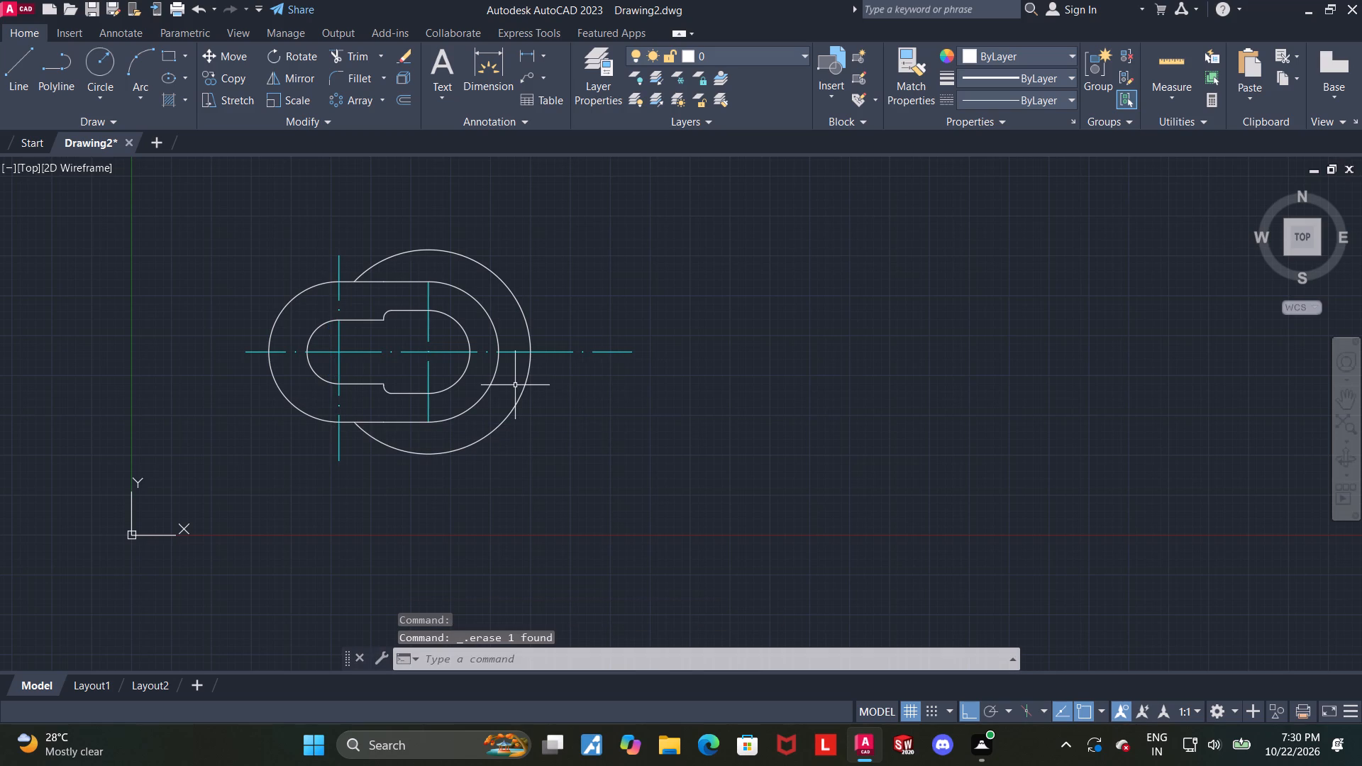
# Draw a line along the part's lower side, tangent to the slot outline's left end arc and the radius 32 arc.
pyautogui.click(25, 65)
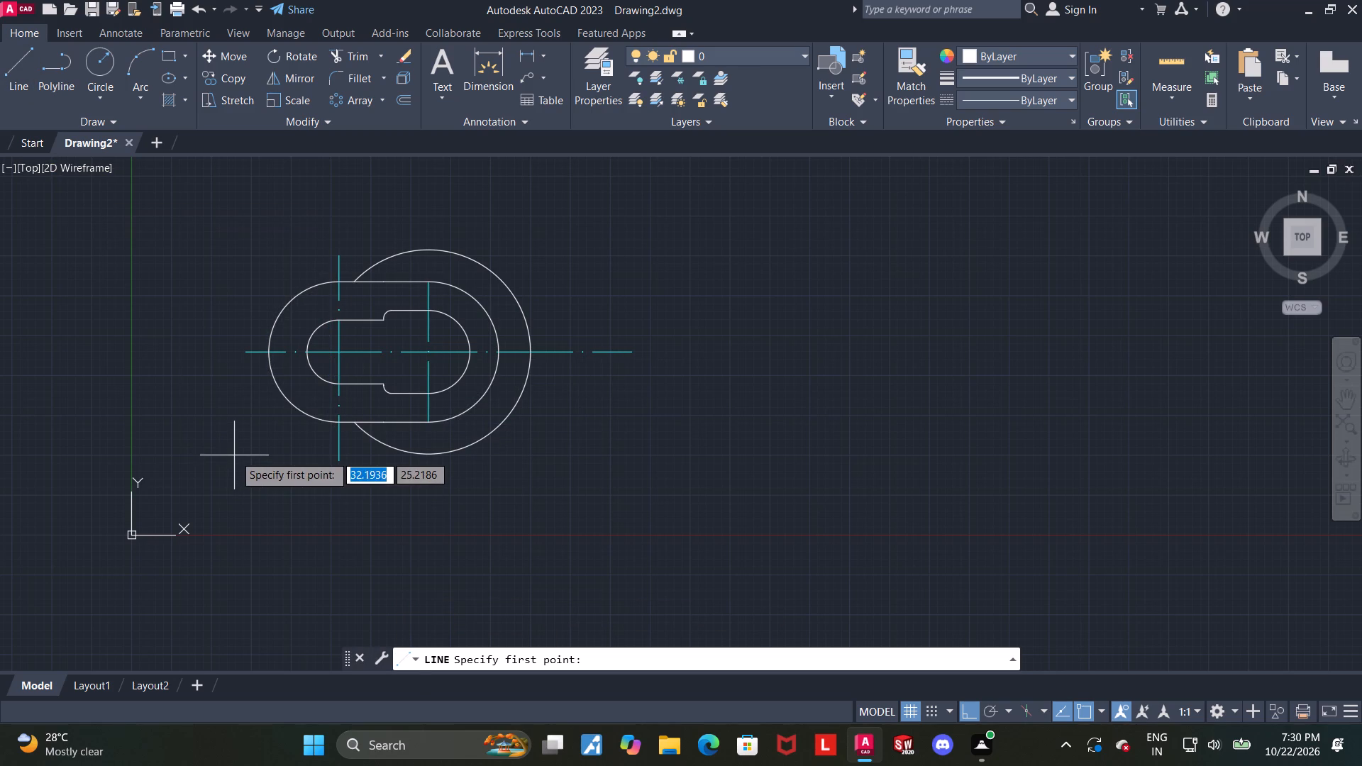
pyautogui.keyDown('shift'); pyautogui.rightClick(234, 455); pyautogui.keyUp('shift')
pyautogui.click(299, 563)
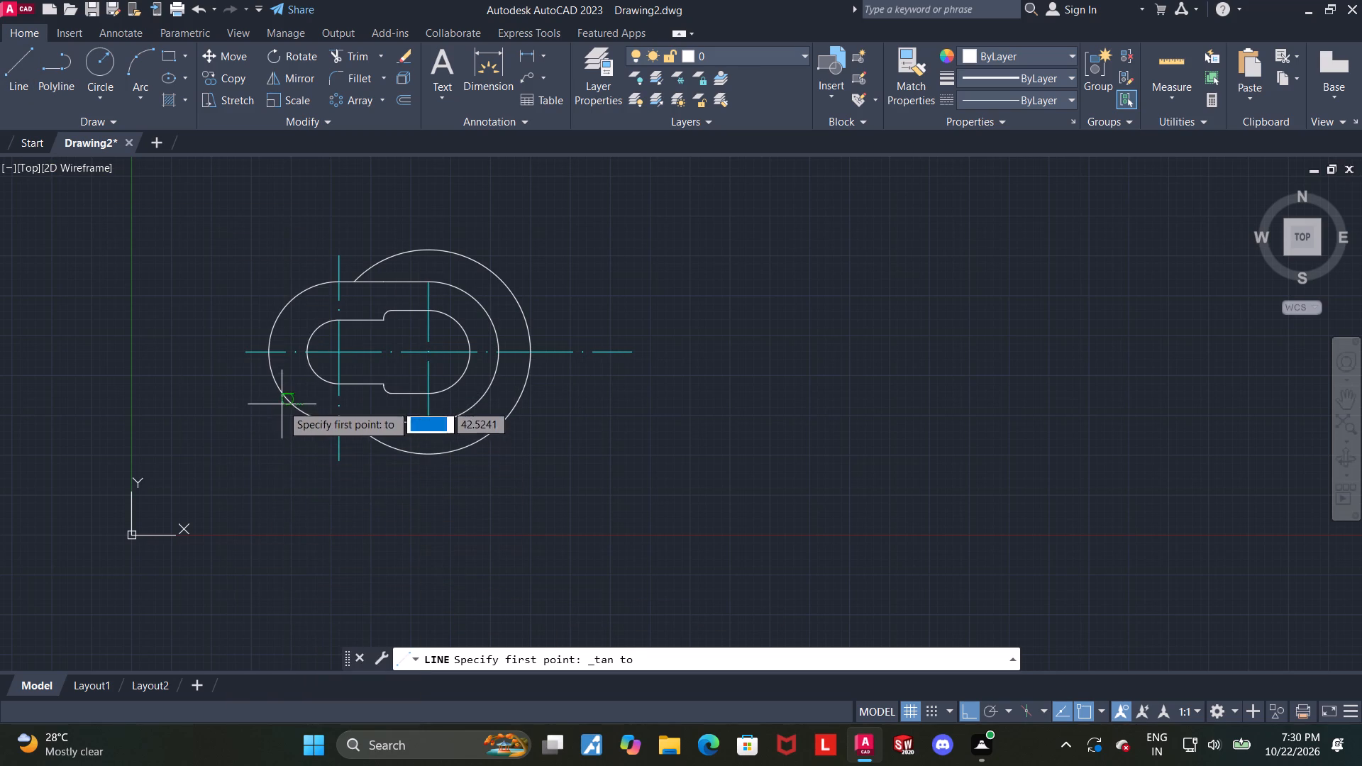
pyautogui.click(282, 404)
pyautogui.keyDown('shift'); pyautogui.rightClick(417, 484); pyautogui.keyUp('shift')
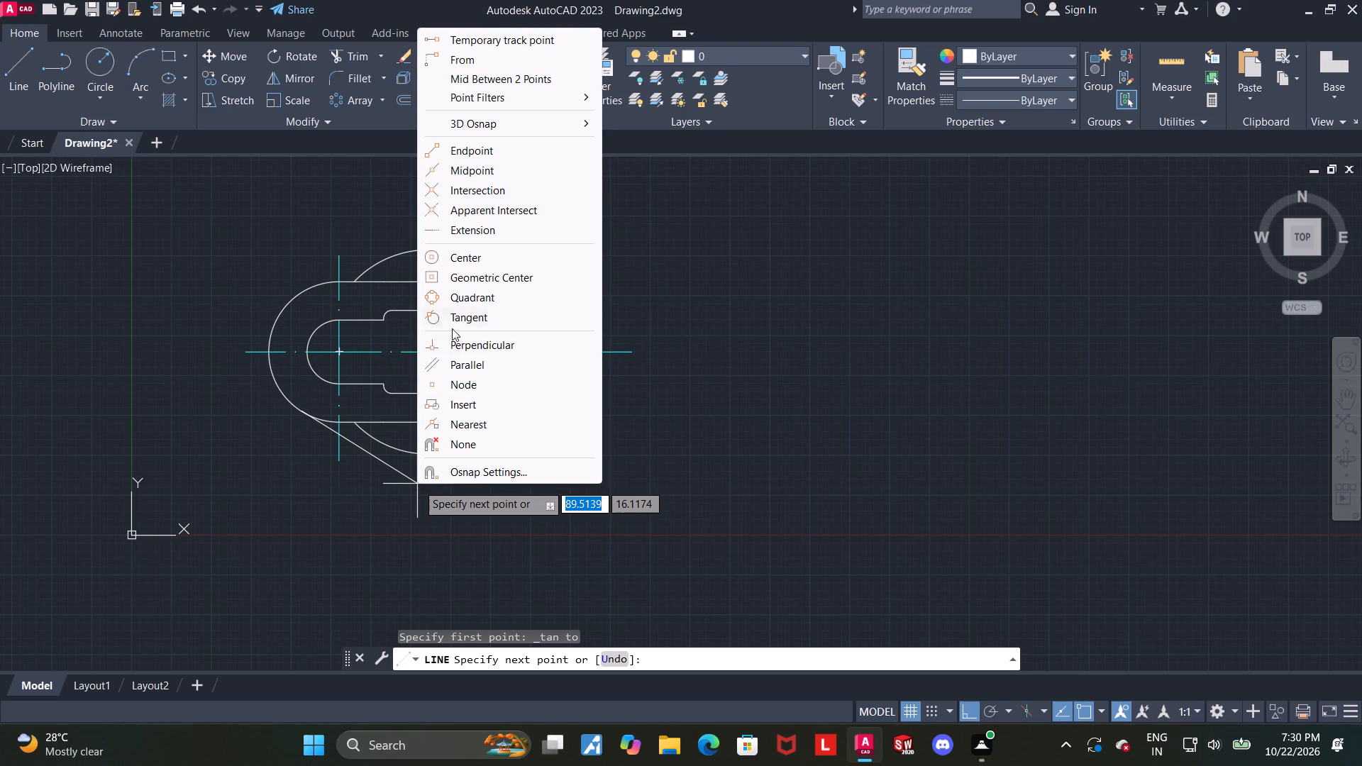
pyautogui.click(452, 323)
pyautogui.click(430, 458)
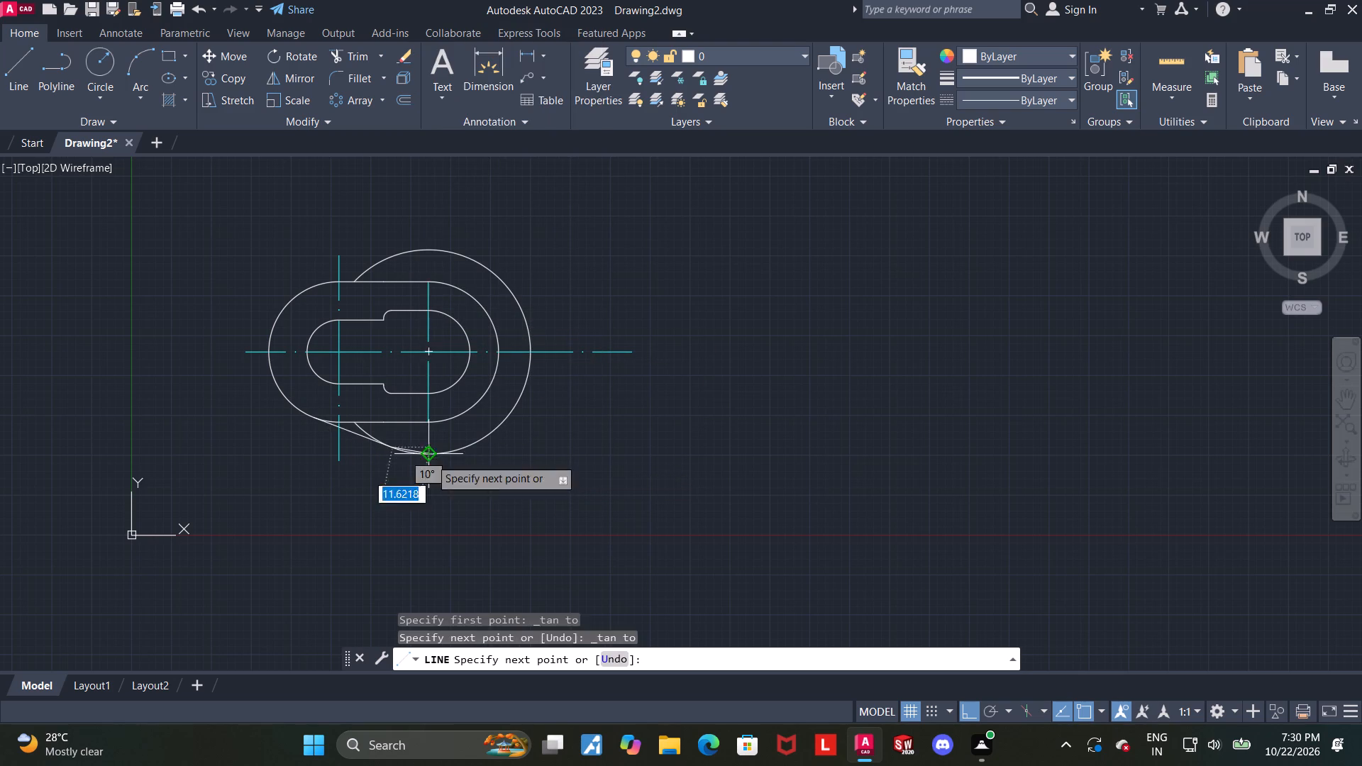
pyautogui.press('Escape')
pyautogui.press('Escape')
# Trim the piece of the radius 32 arc between the lower tangent line and the slot outline.
pyautogui.scroll(2, 437, 433)
pyautogui.click(338, 60)
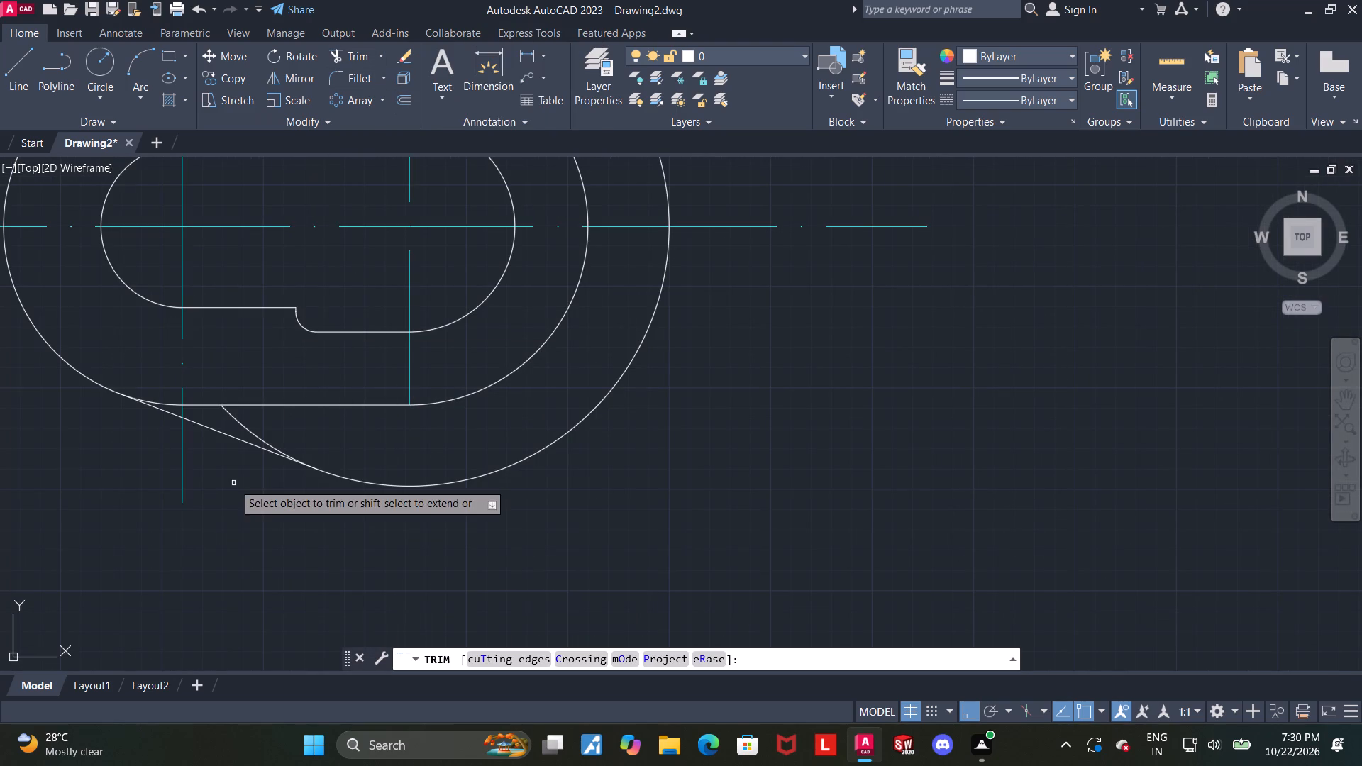
pyautogui.click(250, 433)
pyautogui.scroll(-3, 373, 478)
pyautogui.scroll(1, 391, 362)
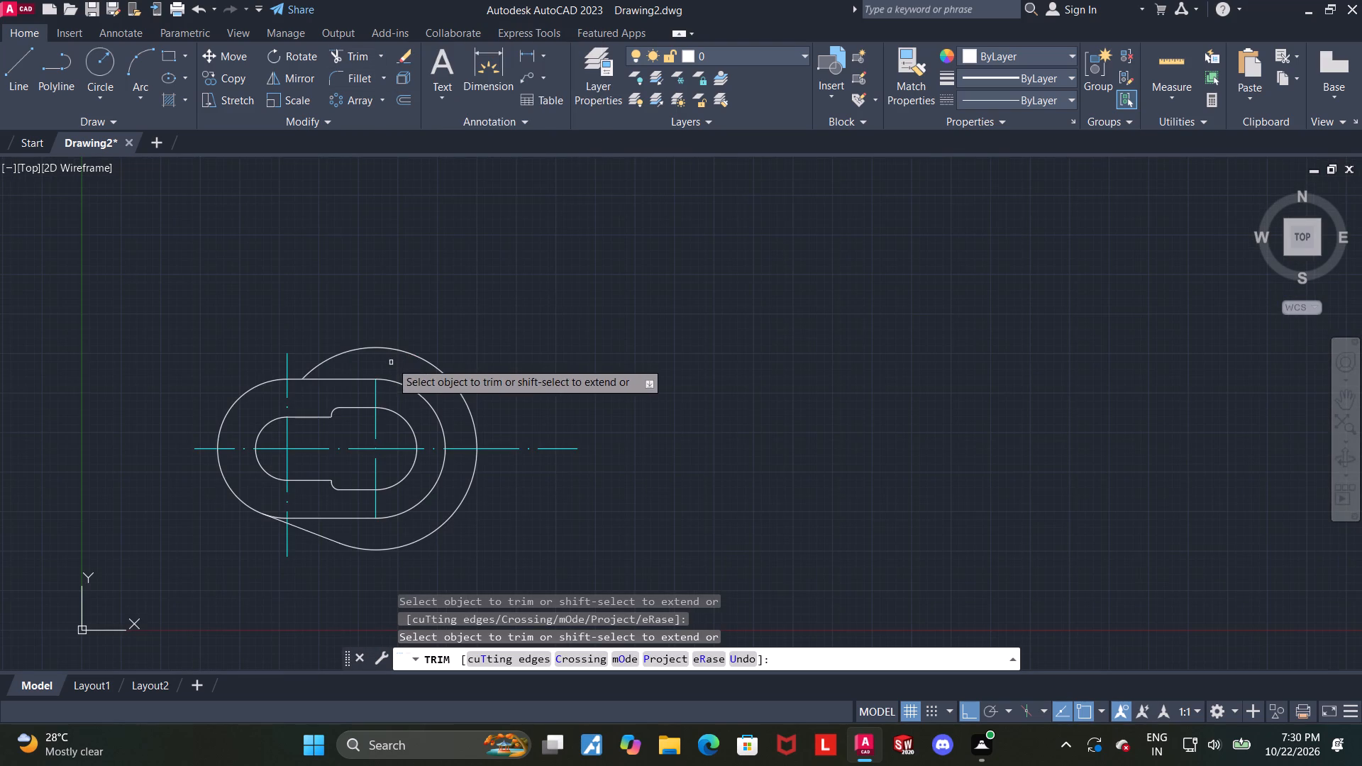
pyautogui.scroll(1, 395, 362)
pyautogui.press('Escape')
pyautogui.press('Escape')
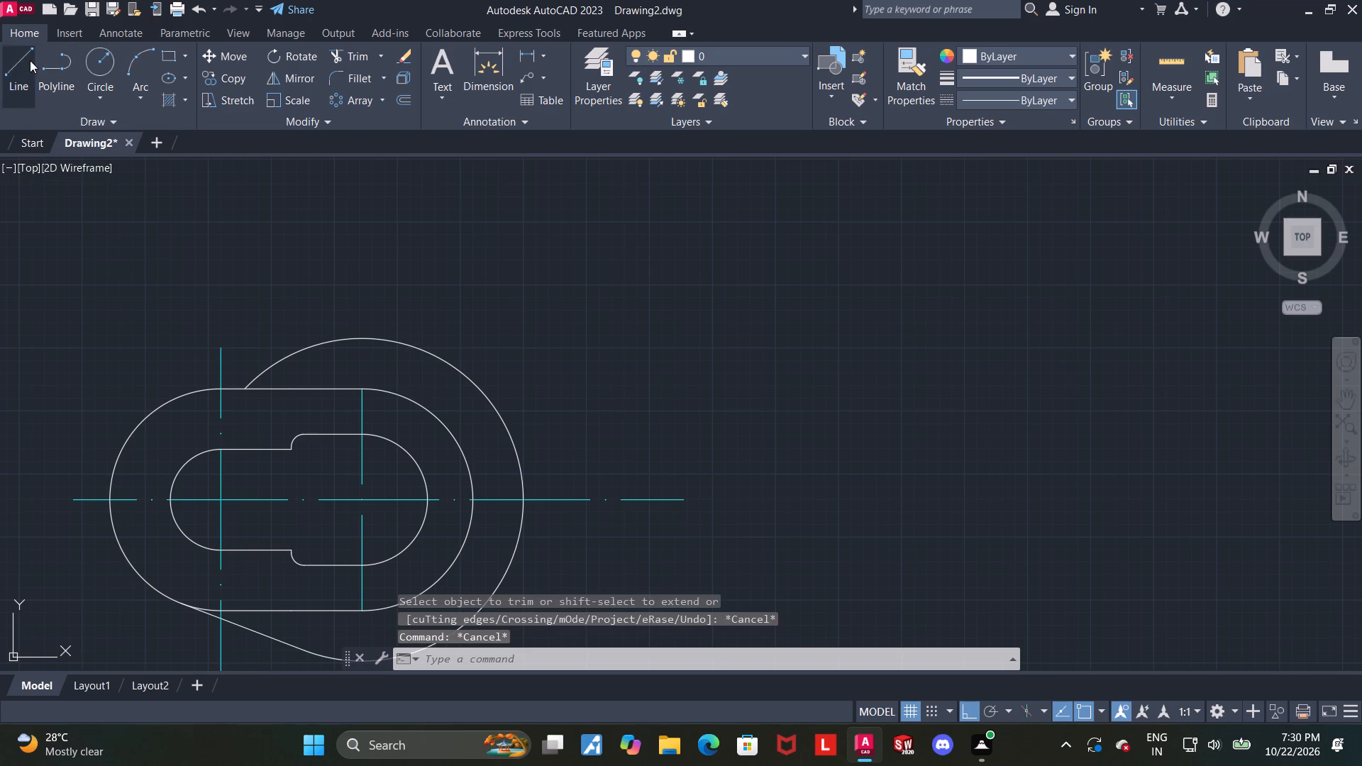
# Draw a line along the part's upper side, tangent to the slot outline's left end arc and the radius 32 arc.
pyautogui.click(30, 60)
pyautogui.keyDown('shift'); pyautogui.rightClick(225, 316); pyautogui.keyUp('shift')
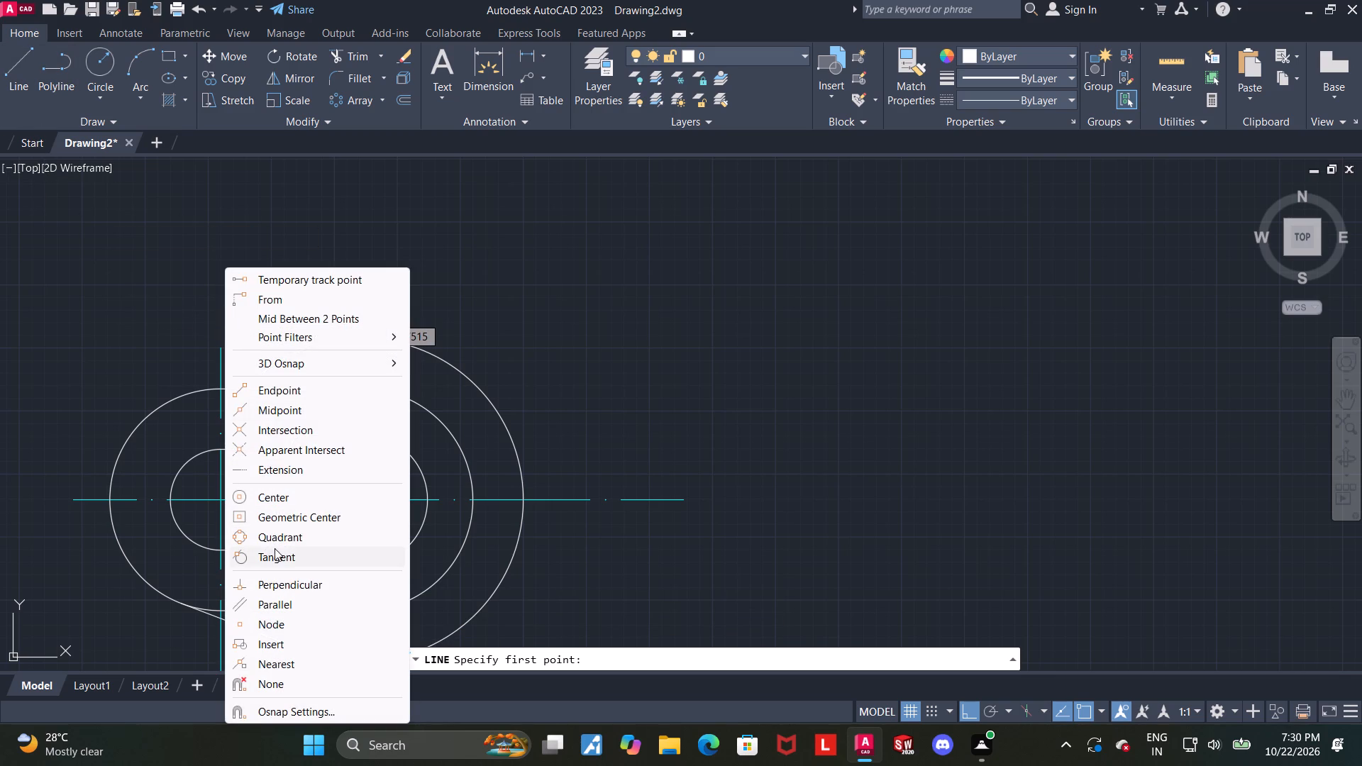
pyautogui.click(275, 550)
pyautogui.click(139, 414)
pyautogui.keyDown('shift'); pyautogui.rightClick(258, 271); pyautogui.keyUp('shift')
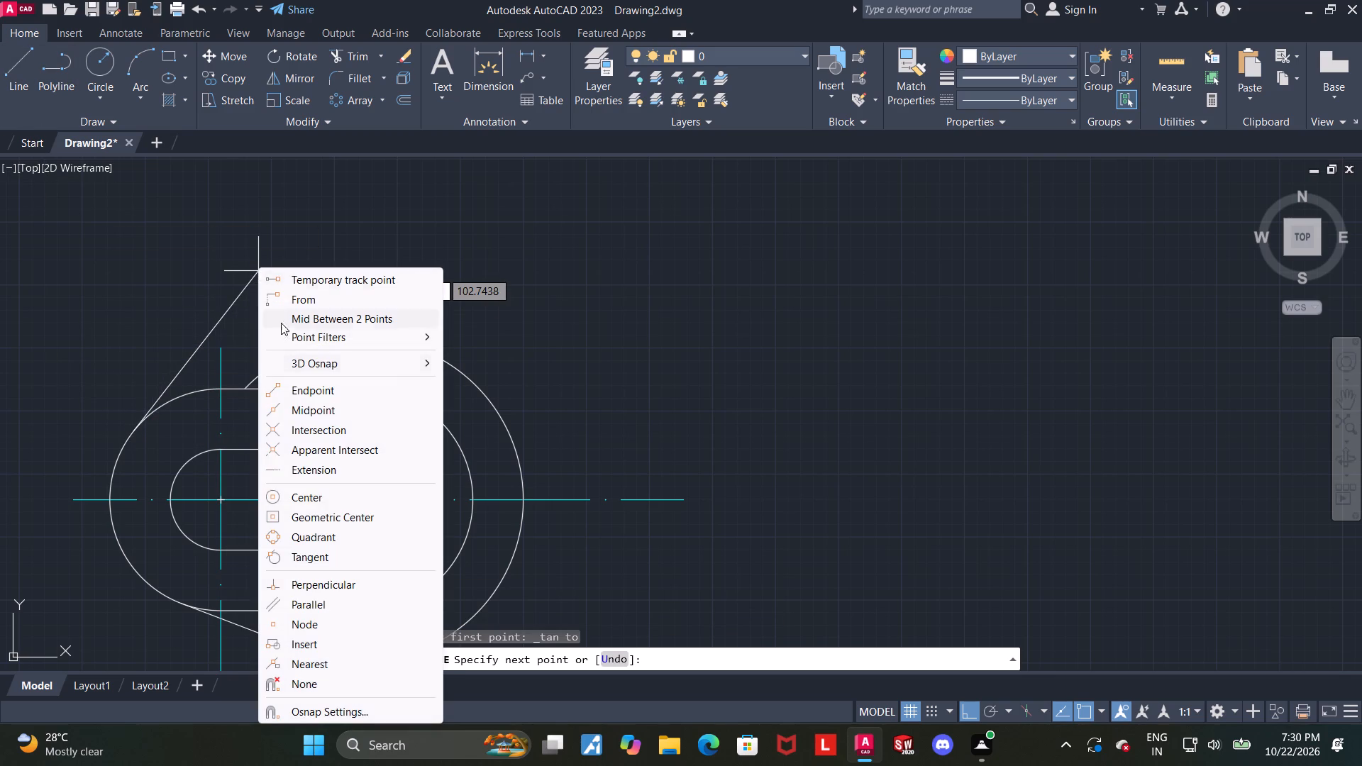
pyautogui.click(312, 549)
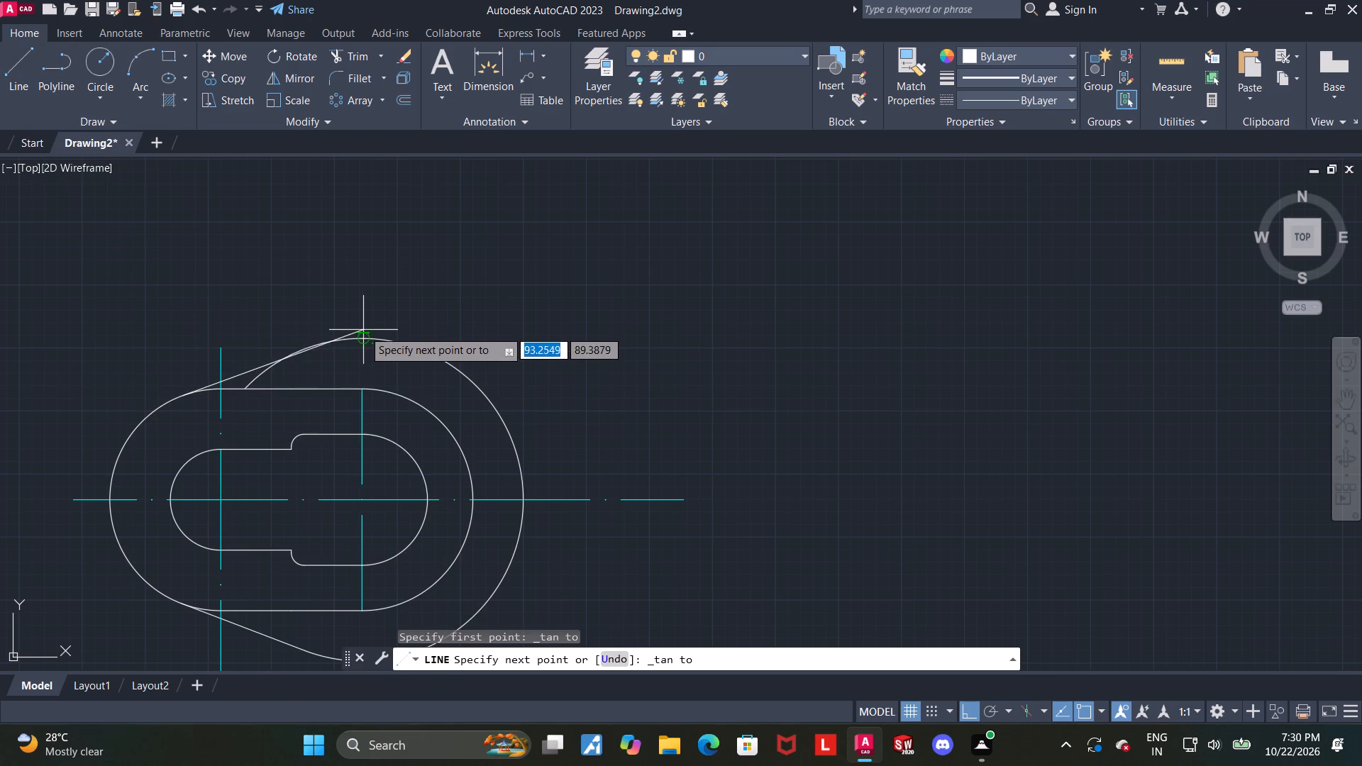
pyautogui.click(363, 331)
pyautogui.press('Escape')
pyautogui.press('Escape')
pyautogui.press('Escape')
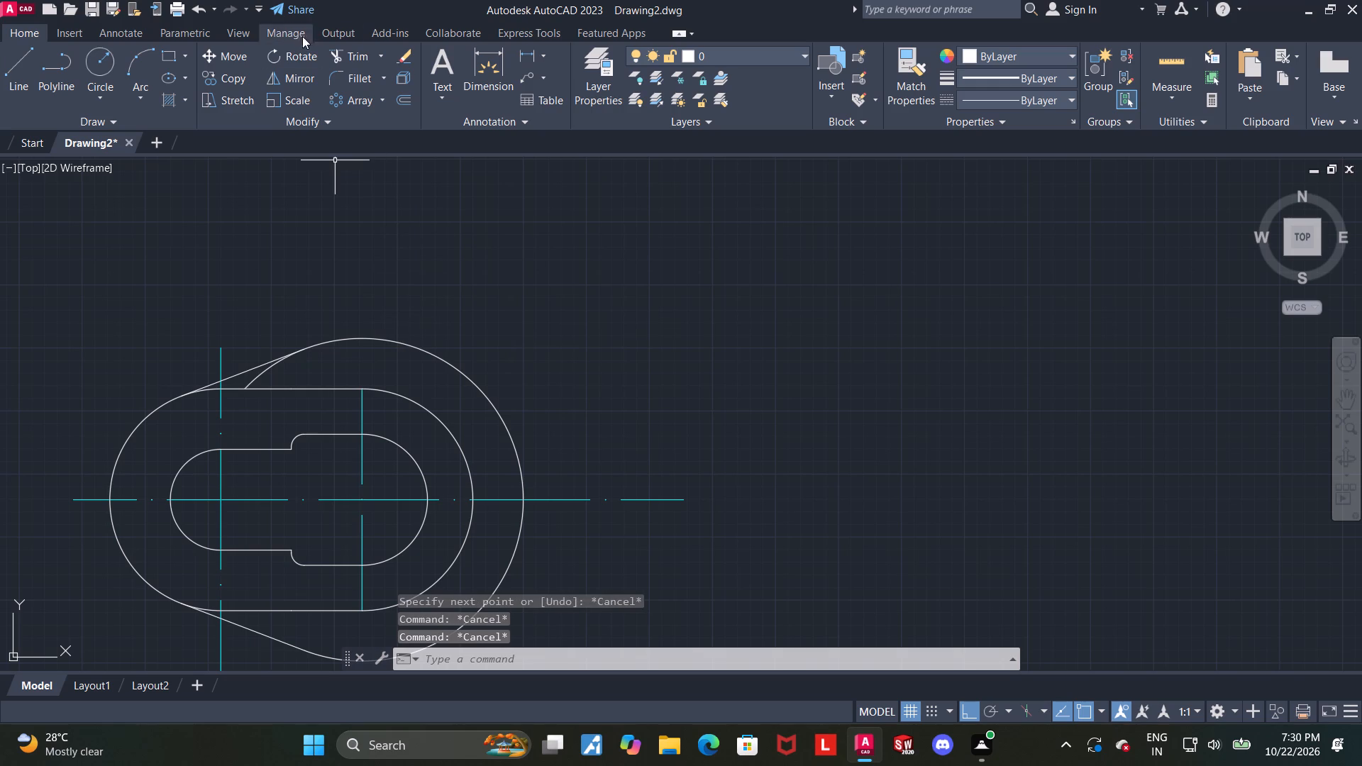
# Trim the piece of the radius 32 arc between the upper tangent line and the slot outline.
pyautogui.click(344, 65)
pyautogui.click(268, 370)
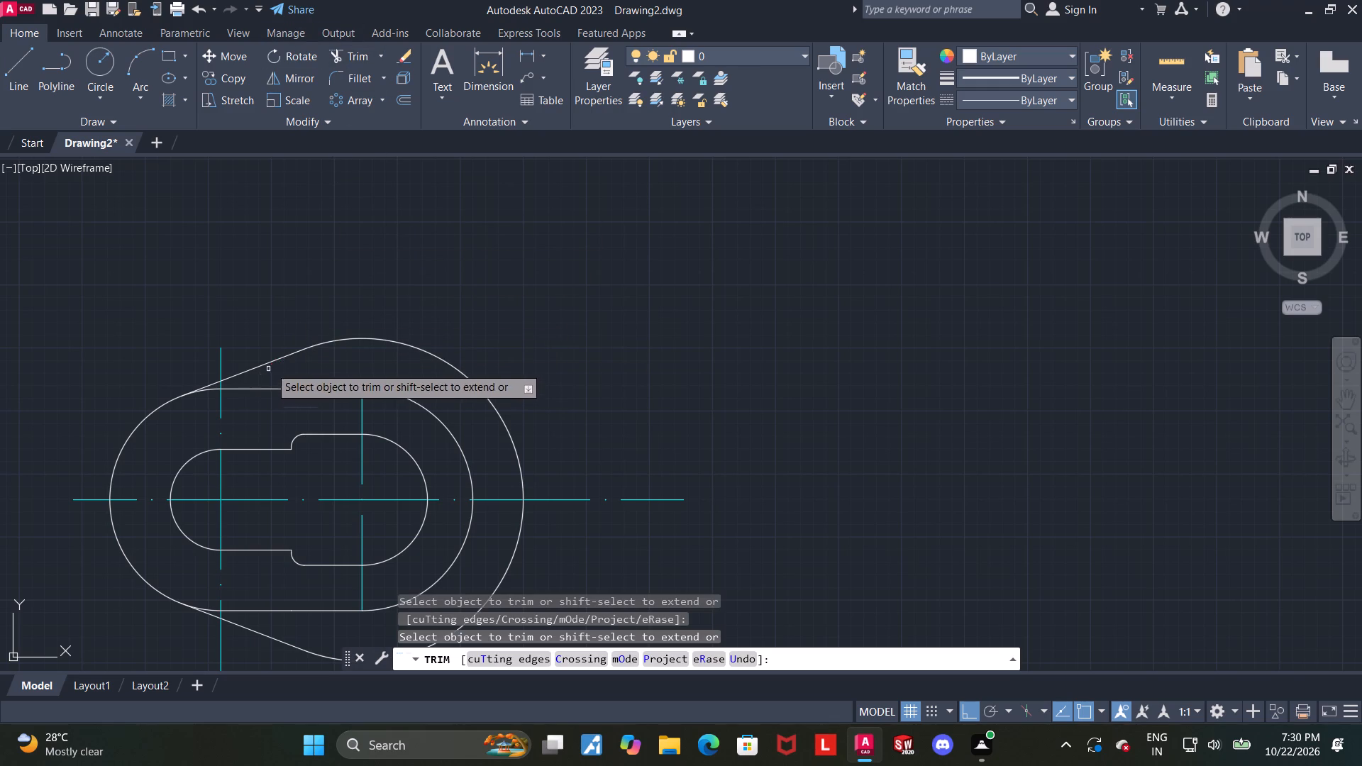
pyautogui.scroll(-2, 487, 338)
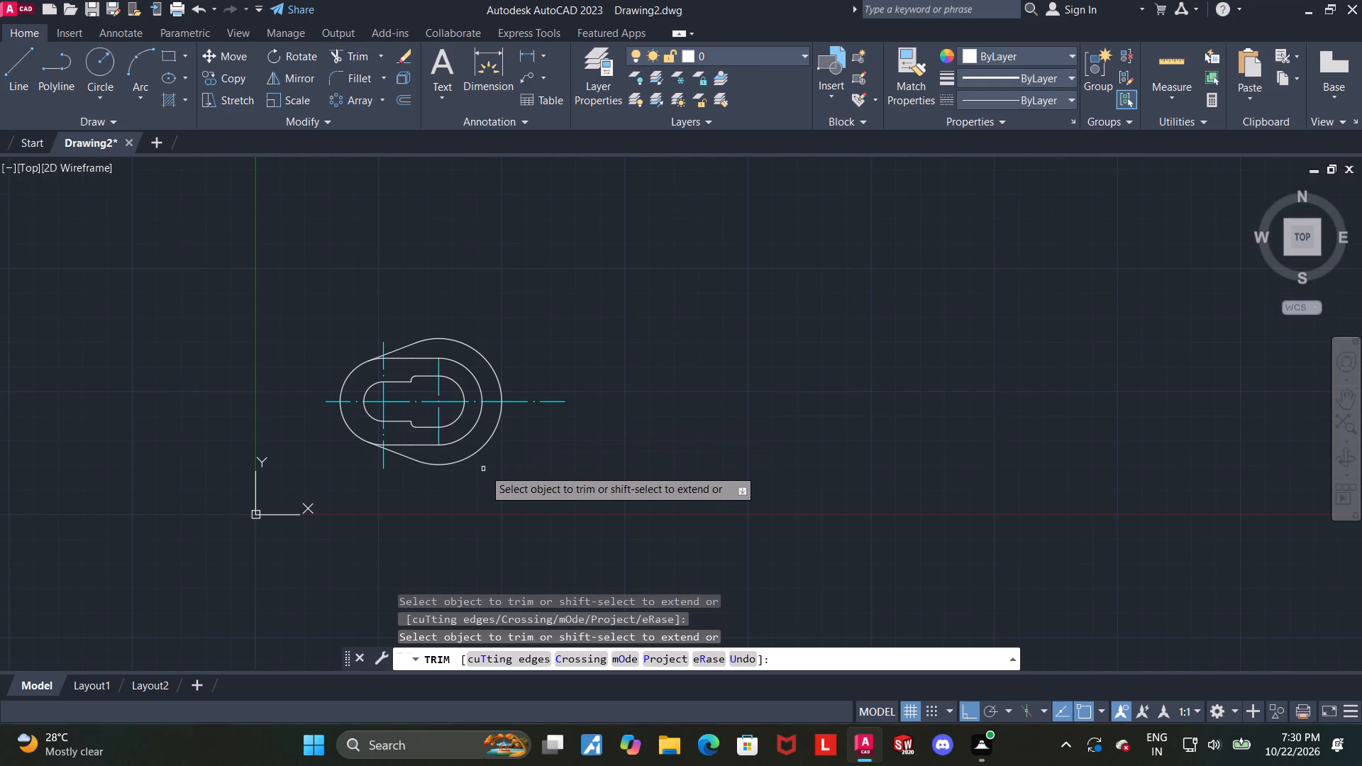
pyautogui.scroll(1, 495, 465)
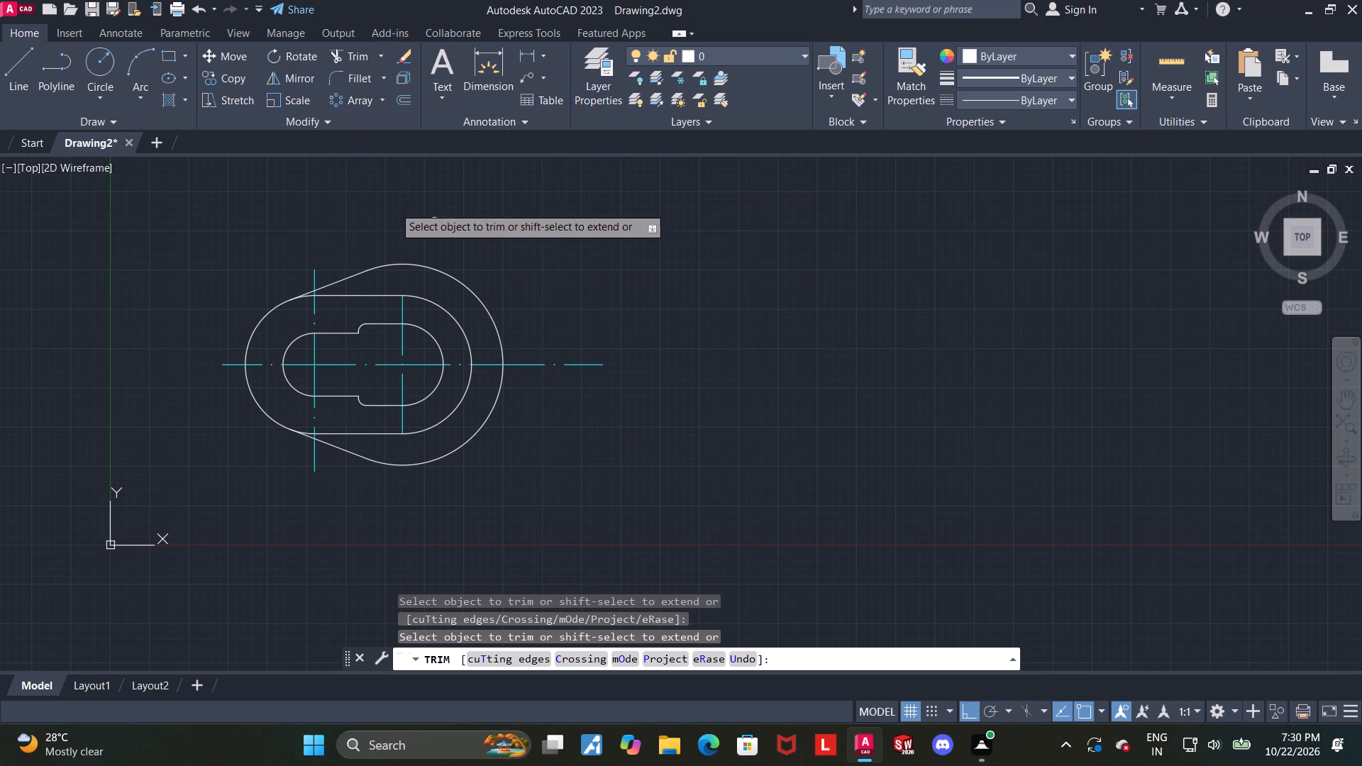
# Draw a horizontal line 108 long from the smaller inner arc's centre towards the right along the centre line.
pyautogui.click(13, 67)
pyautogui.scroll(2, 316, 360)
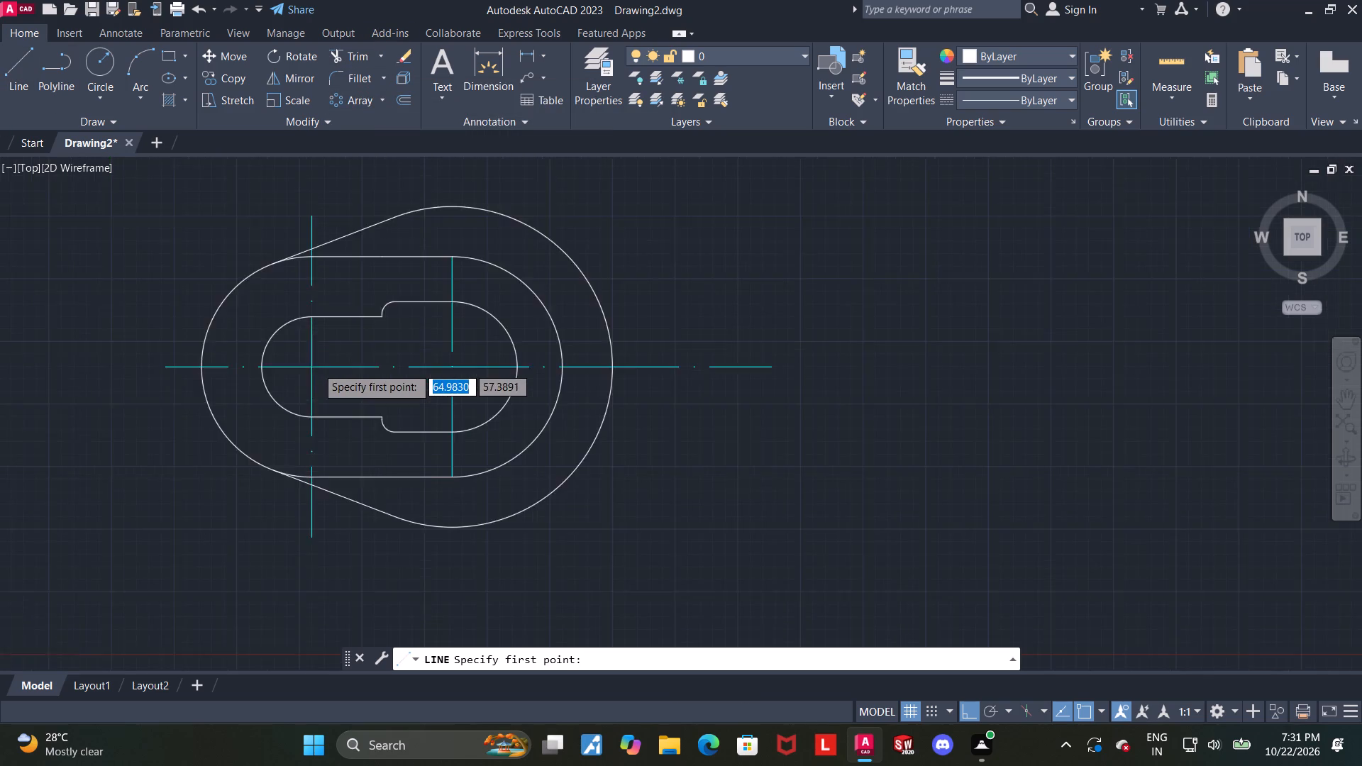
pyautogui.scroll(2, 304, 327)
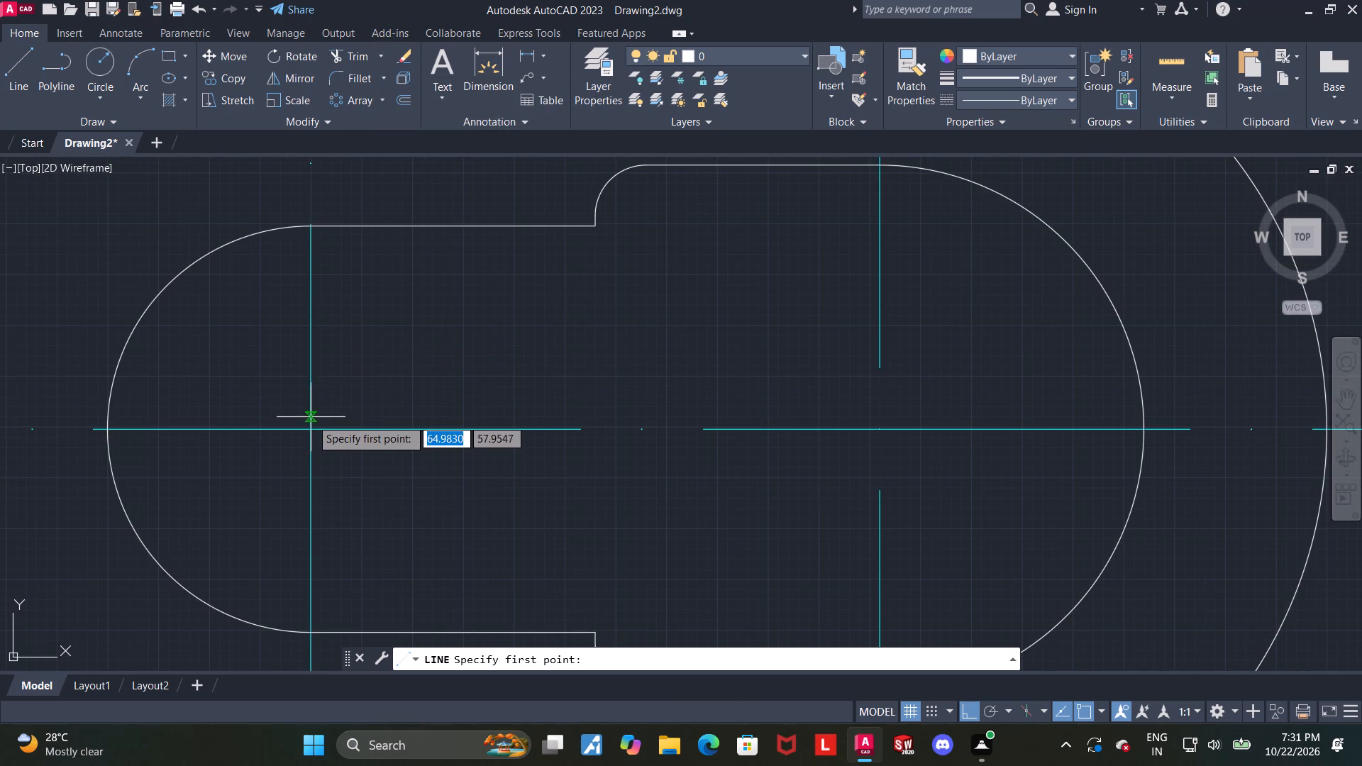
pyautogui.click(311, 425)
pyautogui.scroll(-4, 453, 431)
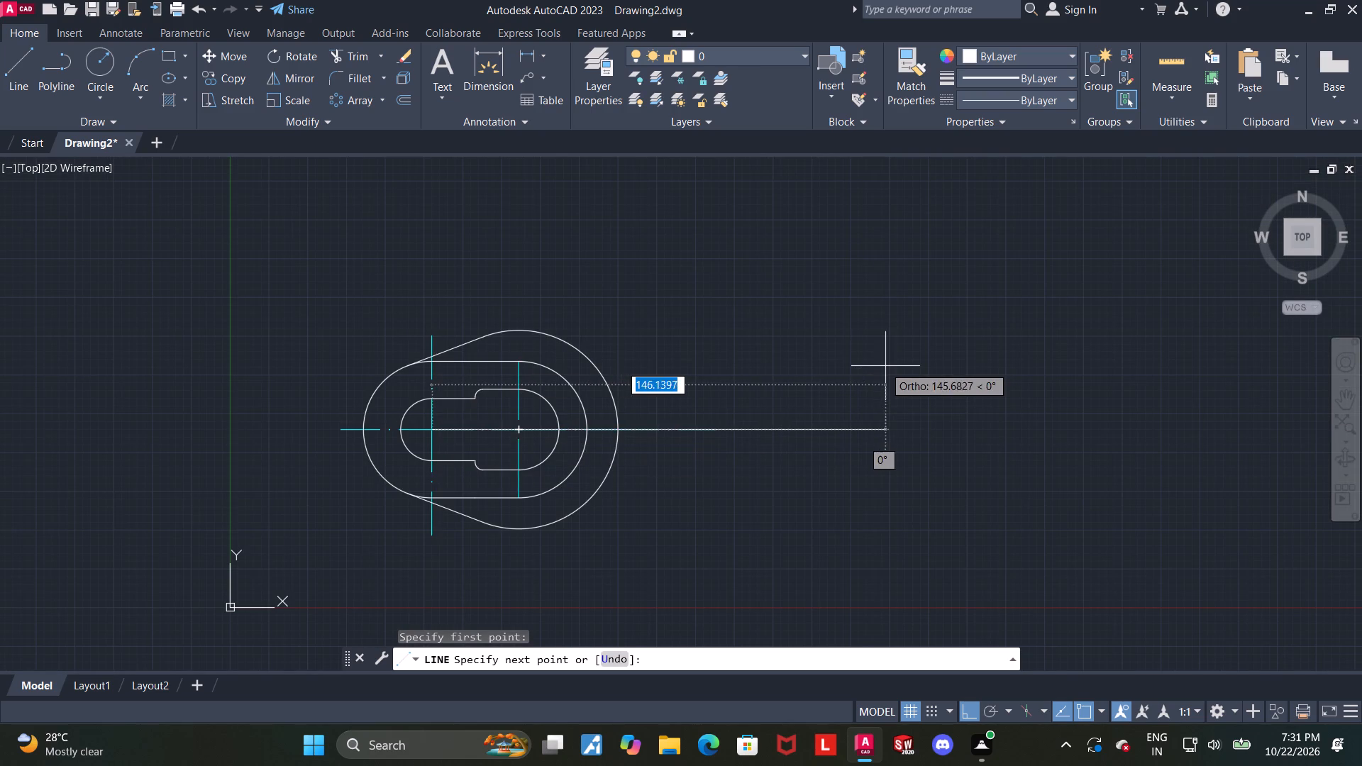
pyautogui.write('108')
pyautogui.press('Return')
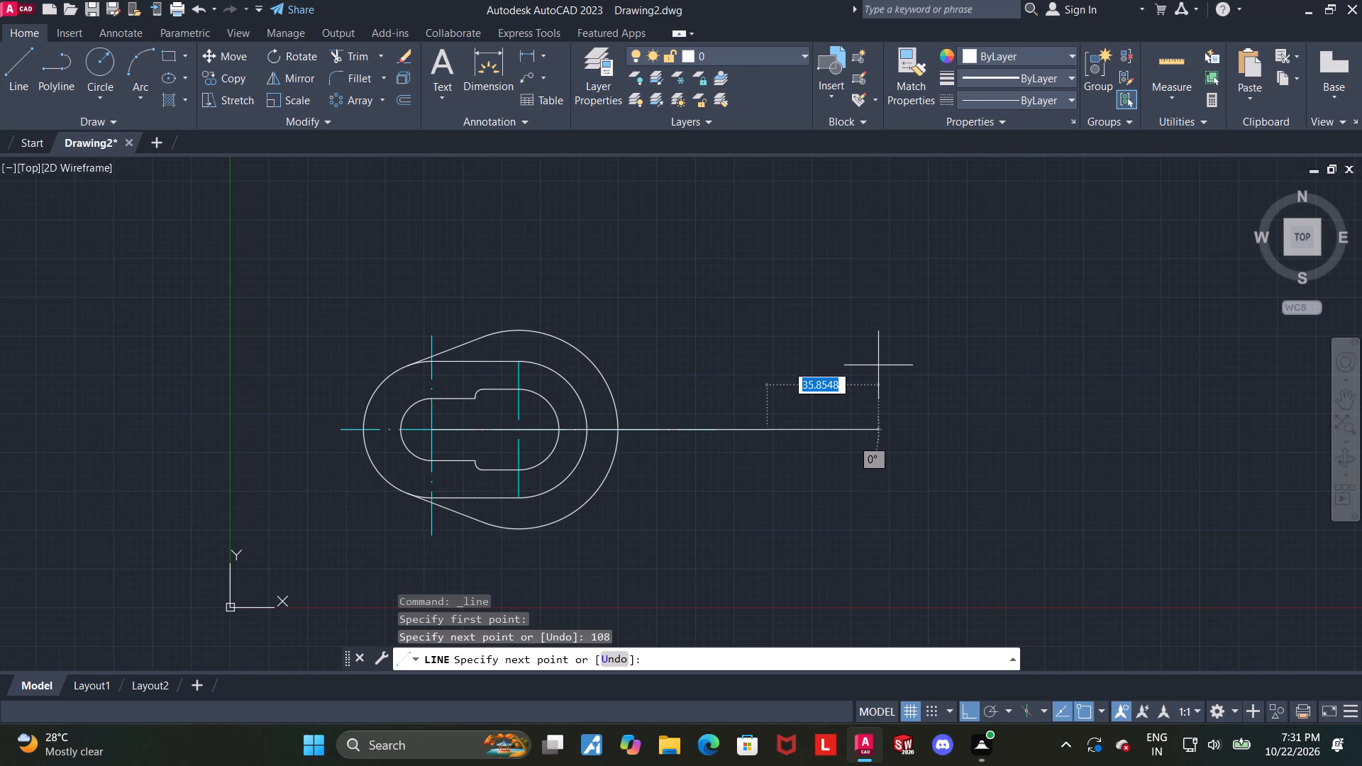
pyautogui.press('Escape')
# Draw a circle of diameter 51 centred on the right end of the 108-long line.
pyautogui.scroll(2, 864, 414)
pyautogui.click(101, 61)
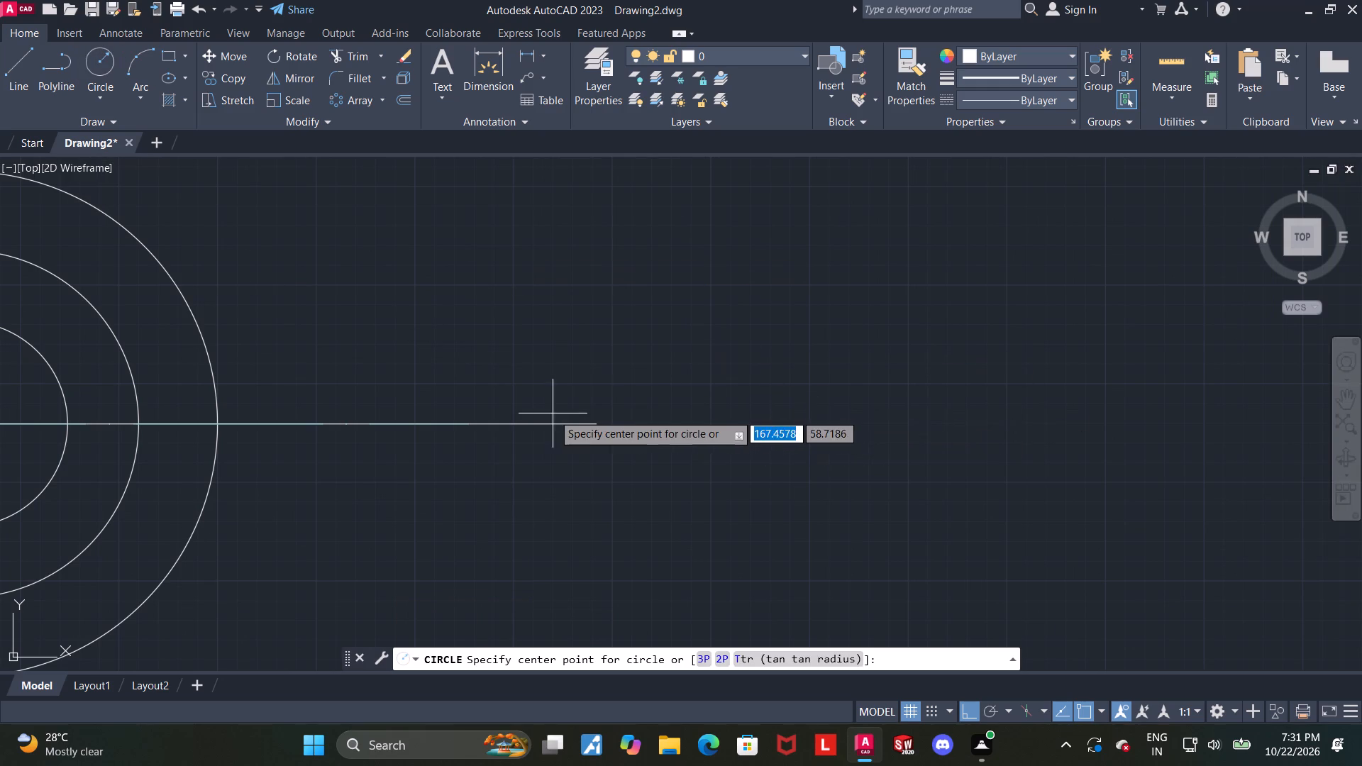
pyautogui.click(594, 423)
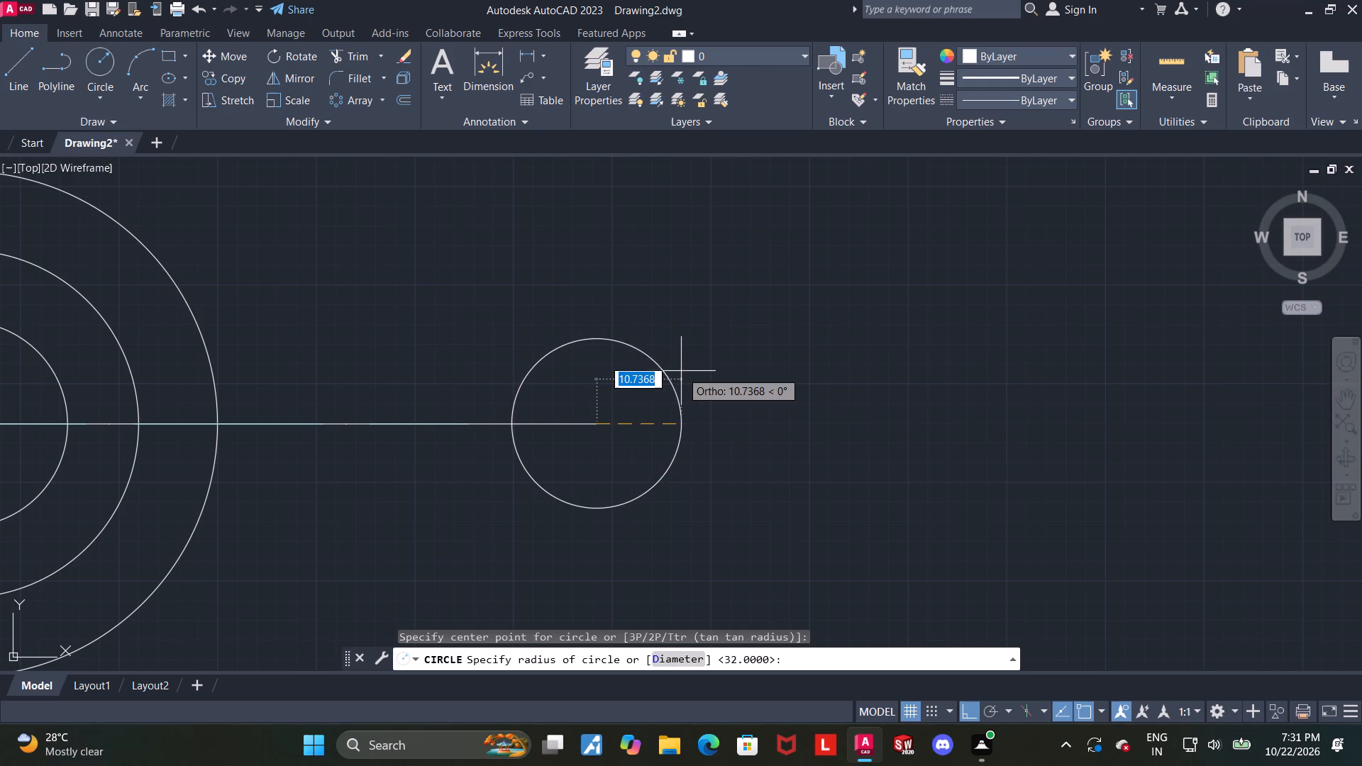
pyautogui.press('d')
pyautogui.press('Return')
pyautogui.write('51')
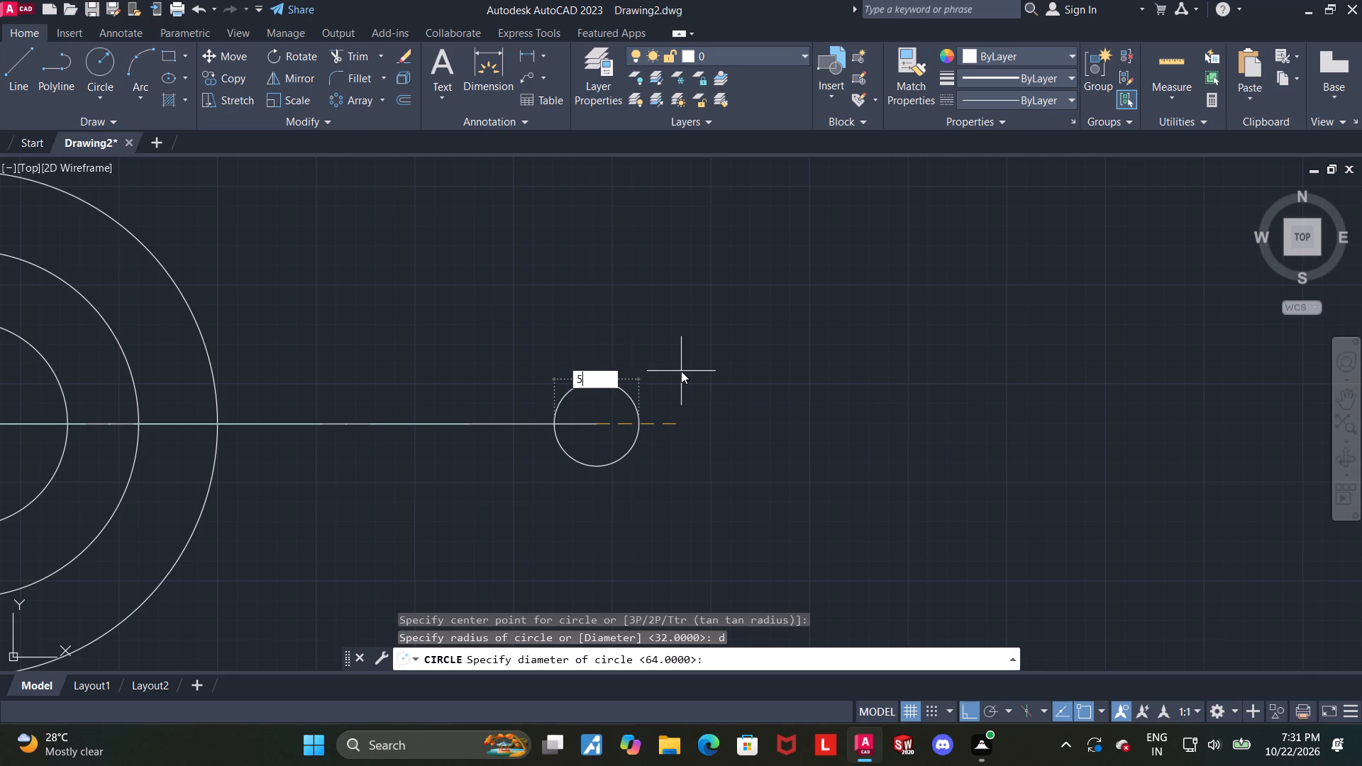
pyautogui.press('Return')
pyautogui.press('Escape')
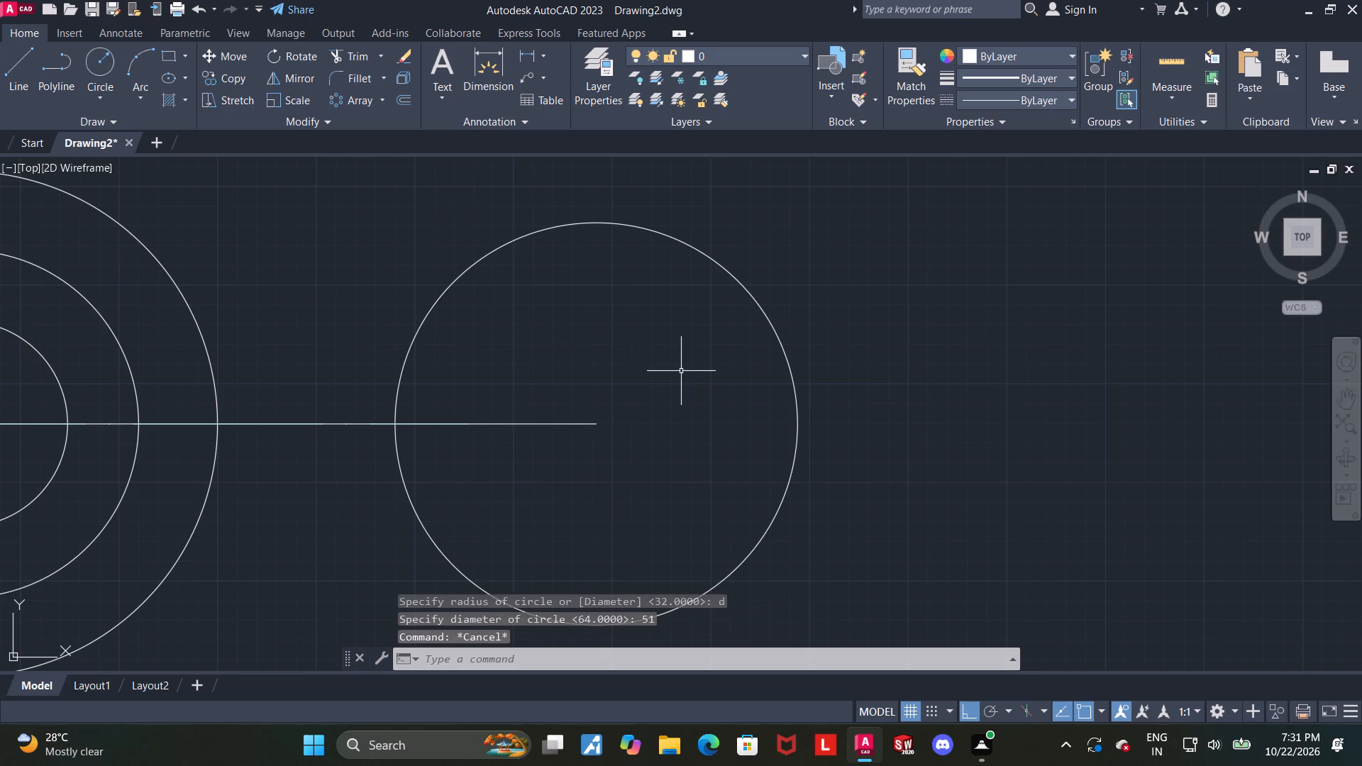
# Set the Standard dimension style's linear precision to 0 in its primary units.
pyautogui.scroll(-3, 685, 369)
pyautogui.scroll(1, 686, 382)
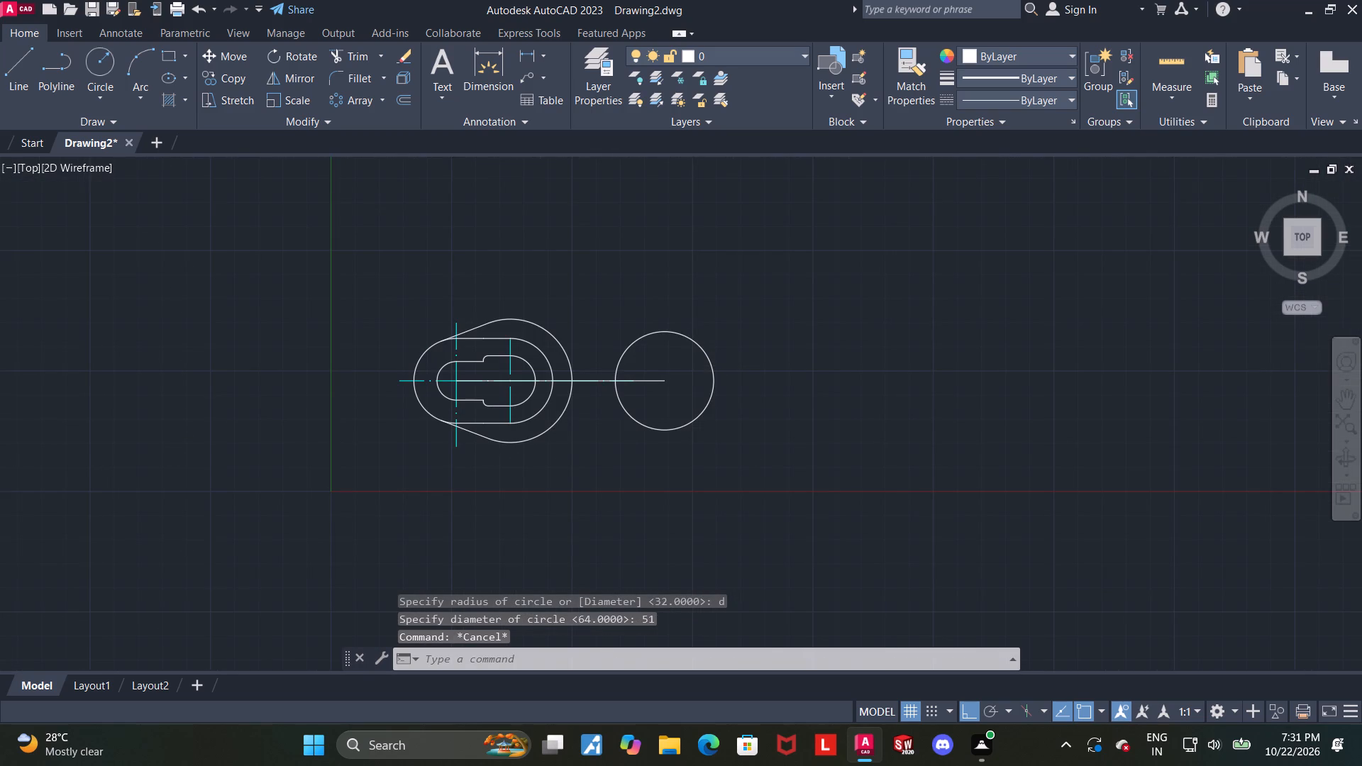
pyautogui.press('d')
pyautogui.press('Return')
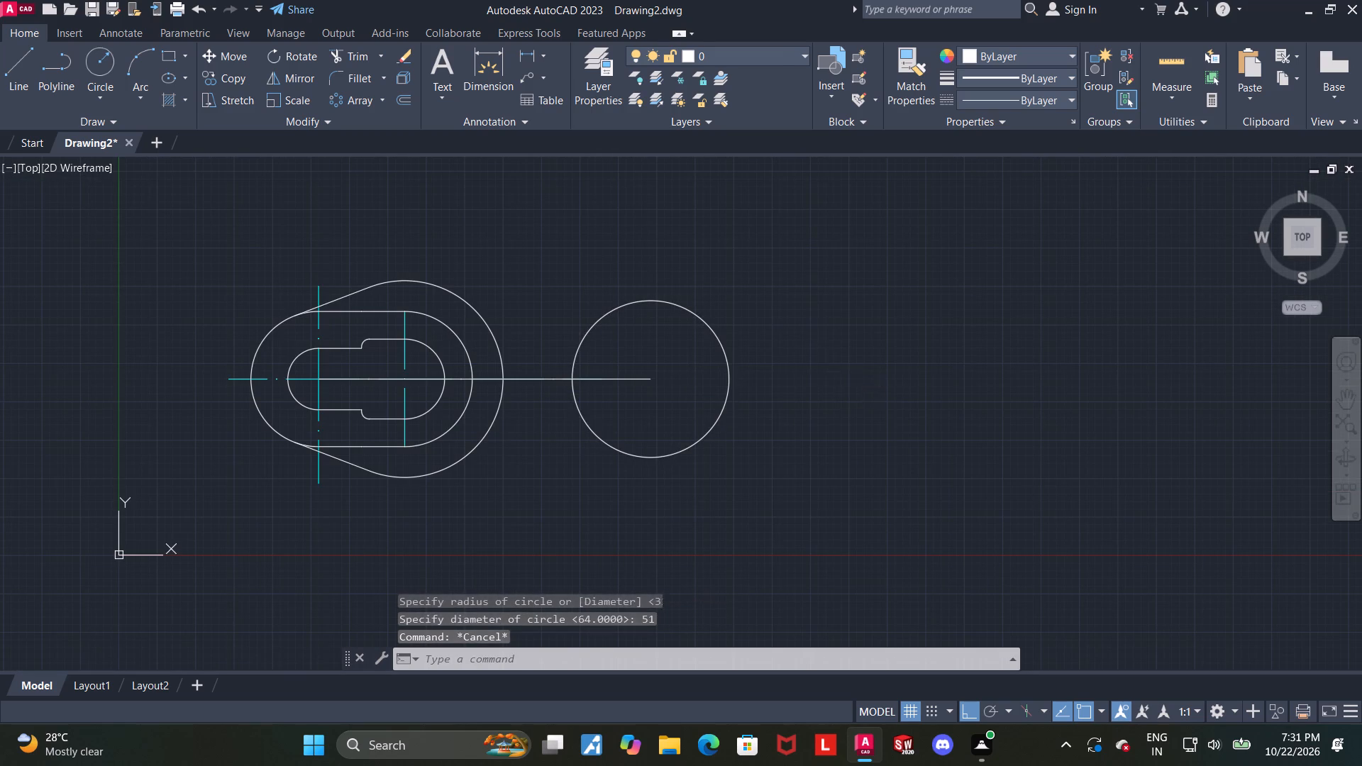
pyautogui.click(873, 339)
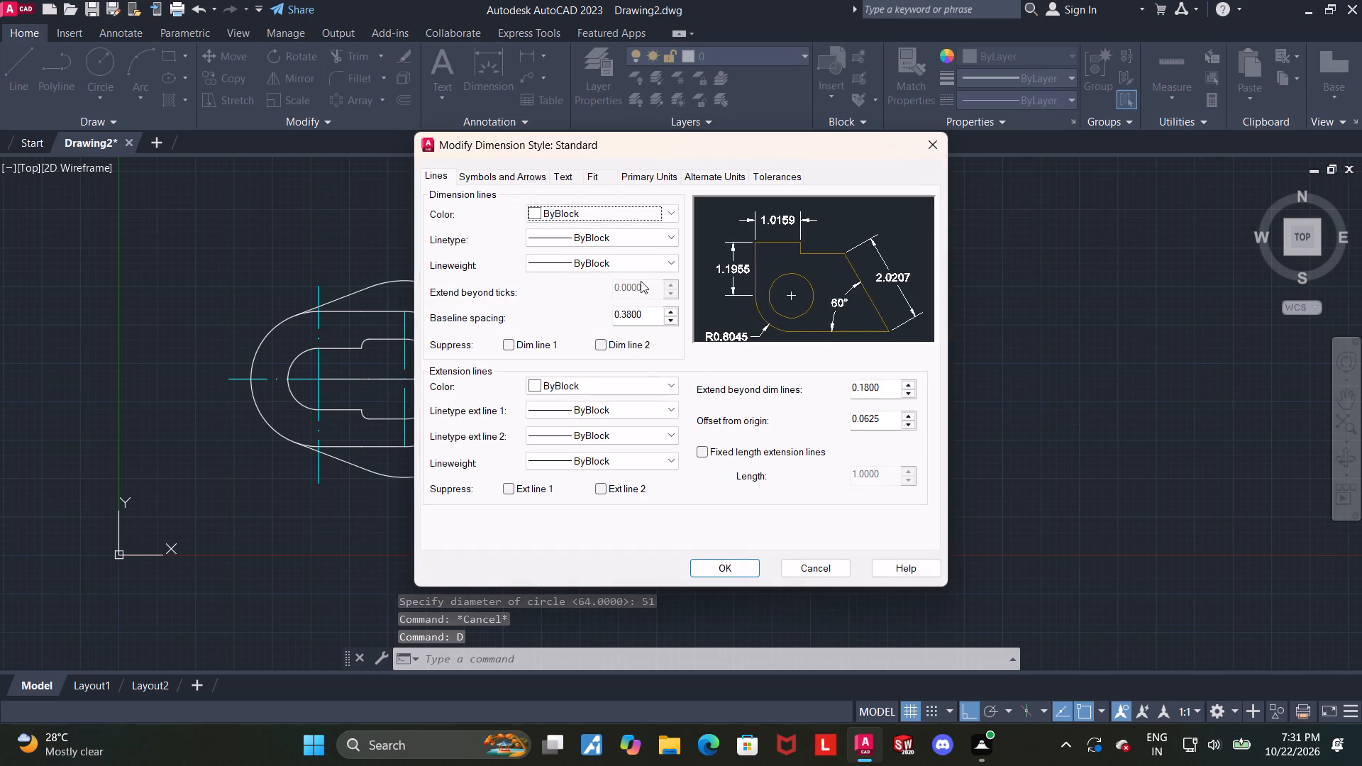
pyautogui.click(672, 174)
pyautogui.click(639, 233)
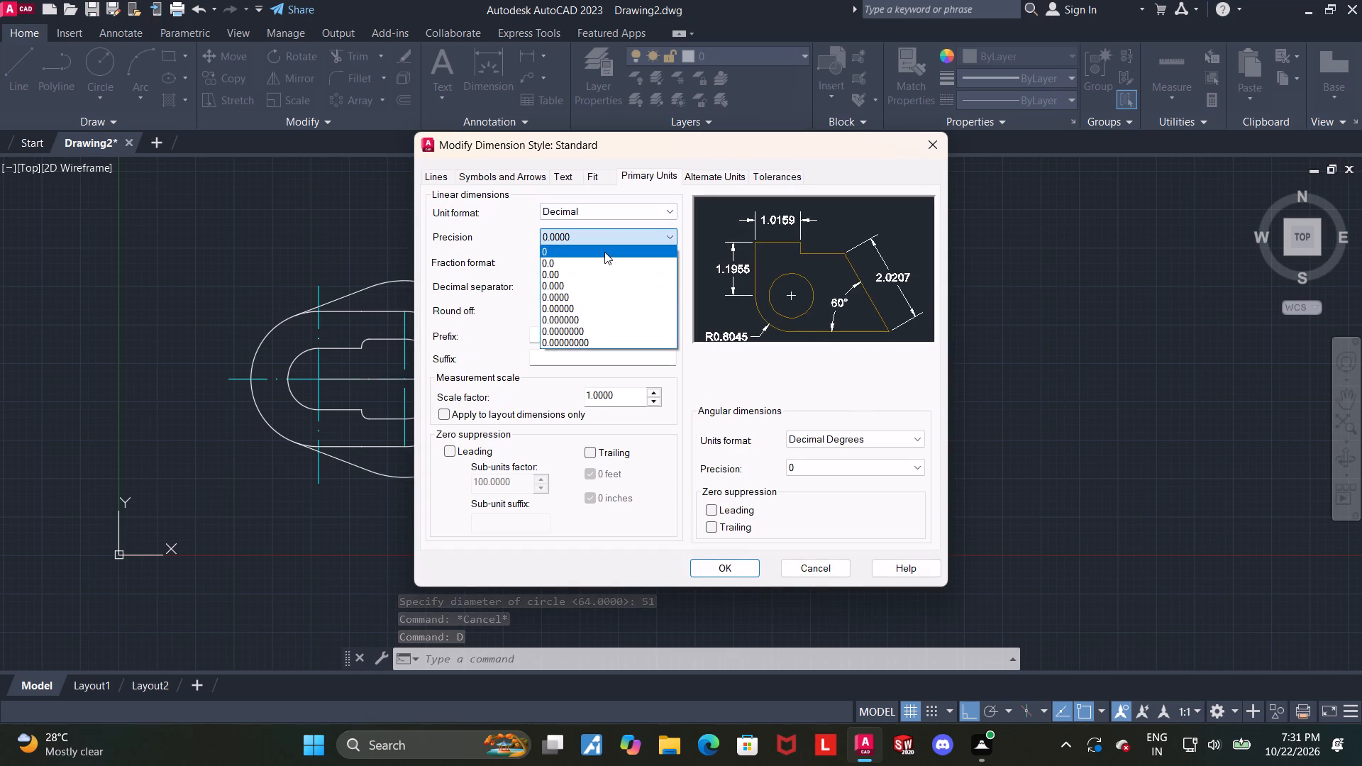
pyautogui.click(604, 252)
# Set the Standard dimension style's text height to 4 and arrow size to 3, and save the style.
pyautogui.click(562, 181)
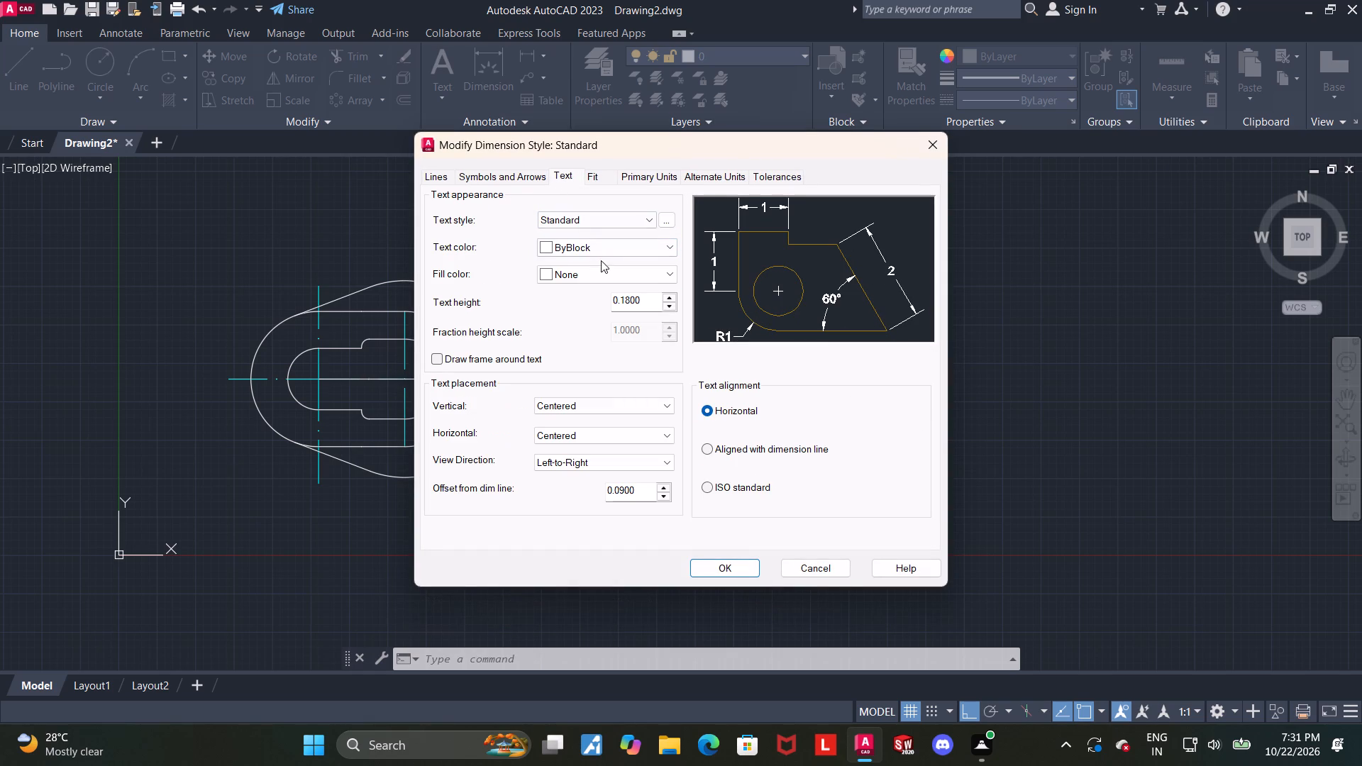
pyautogui.moveTo(648, 299); pyautogui.dragTo(491, 309)
pyautogui.press('4')
pyautogui.press('Return')
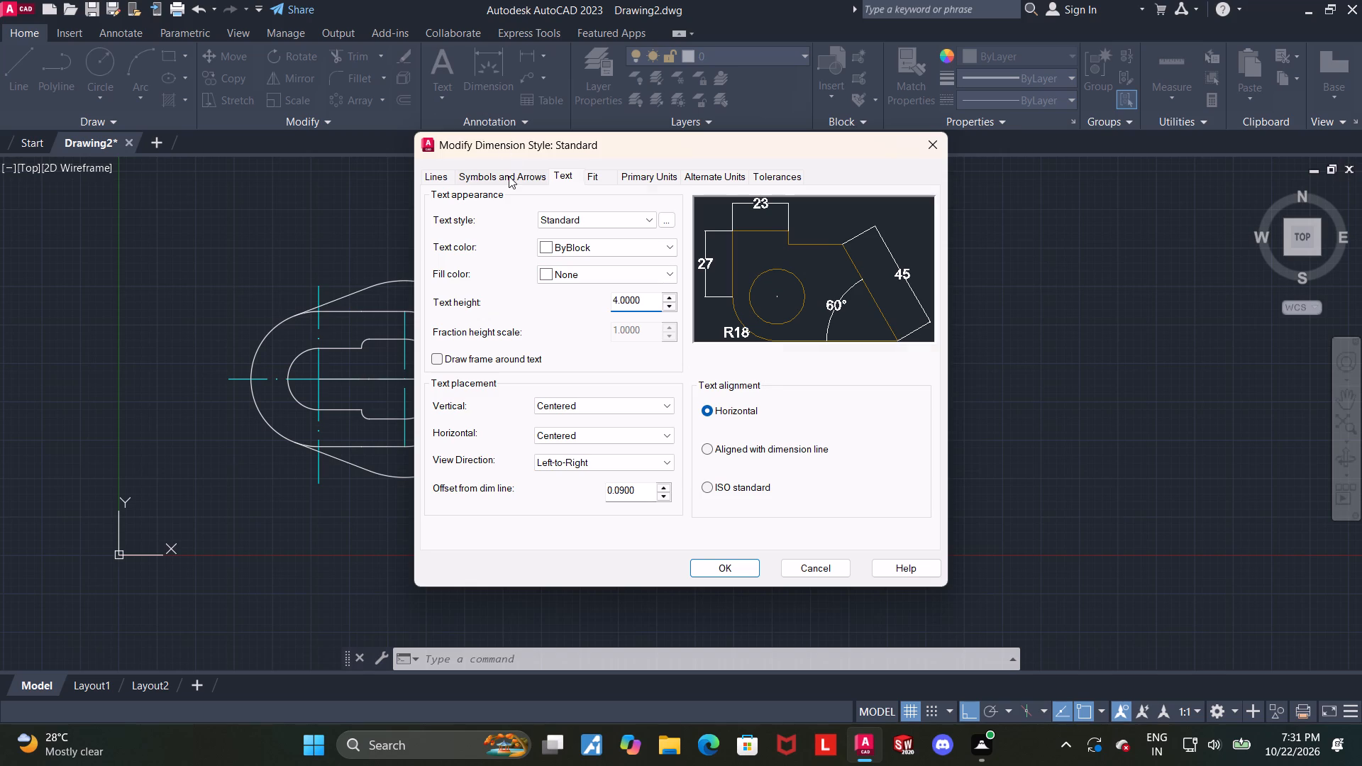
pyautogui.click(509, 176)
pyautogui.moveTo(470, 352); pyautogui.dragTo(380, 344)
pyautogui.press('3')
pyautogui.press('Return')
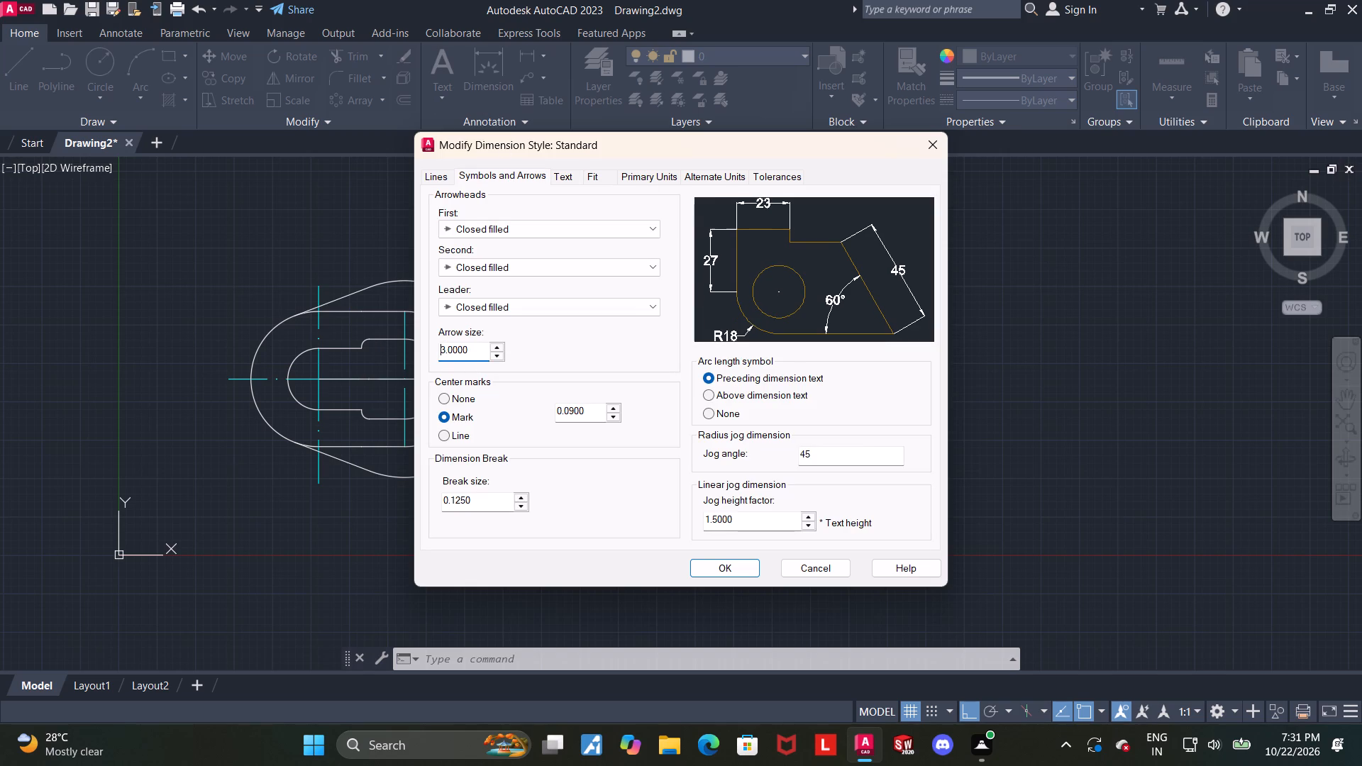
pyautogui.click(719, 564)
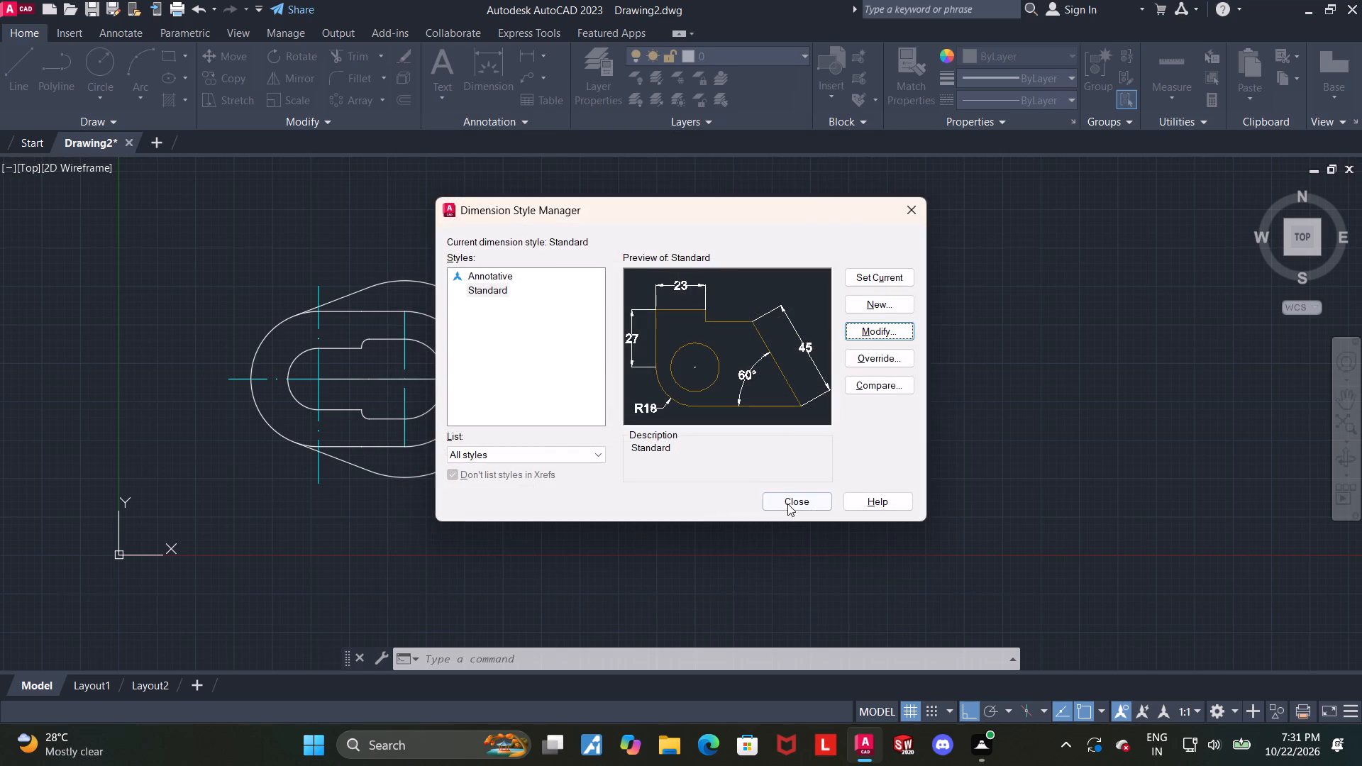
pyautogui.click(788, 503)
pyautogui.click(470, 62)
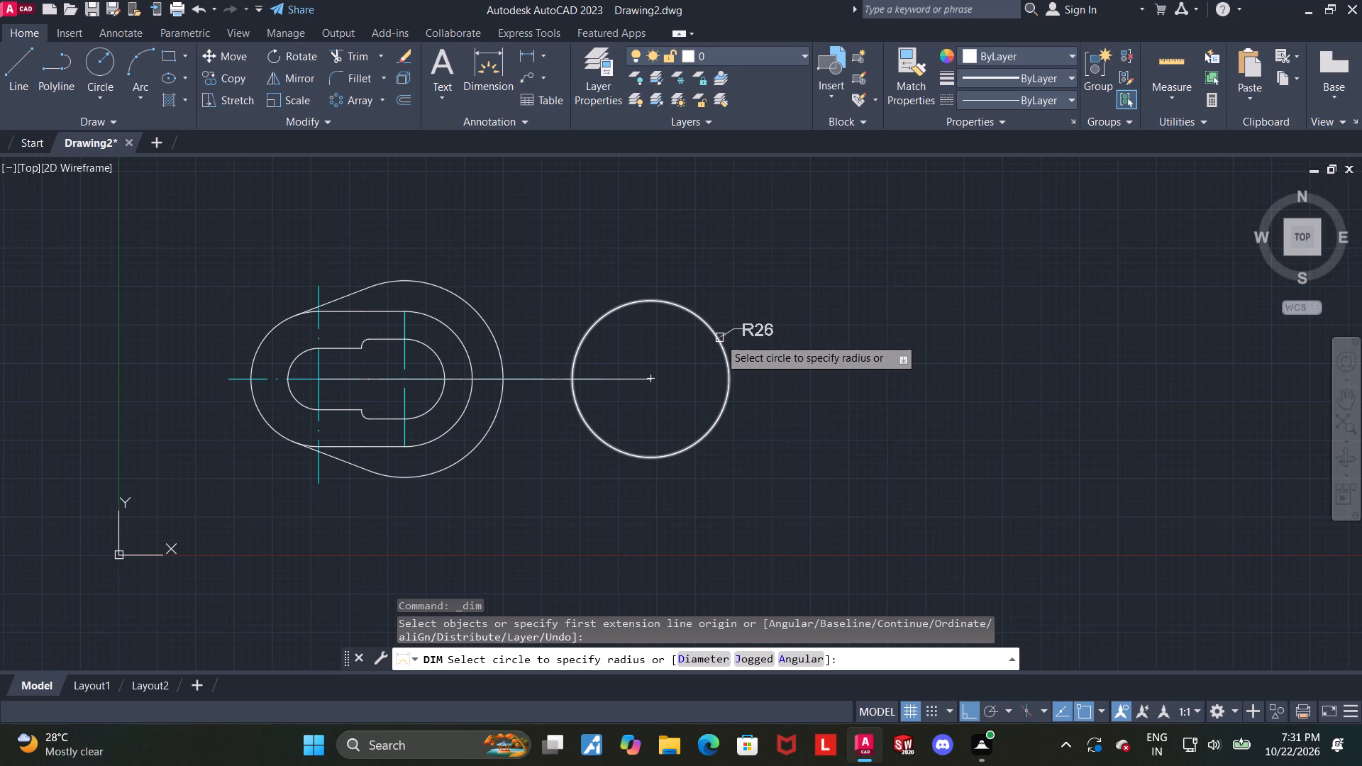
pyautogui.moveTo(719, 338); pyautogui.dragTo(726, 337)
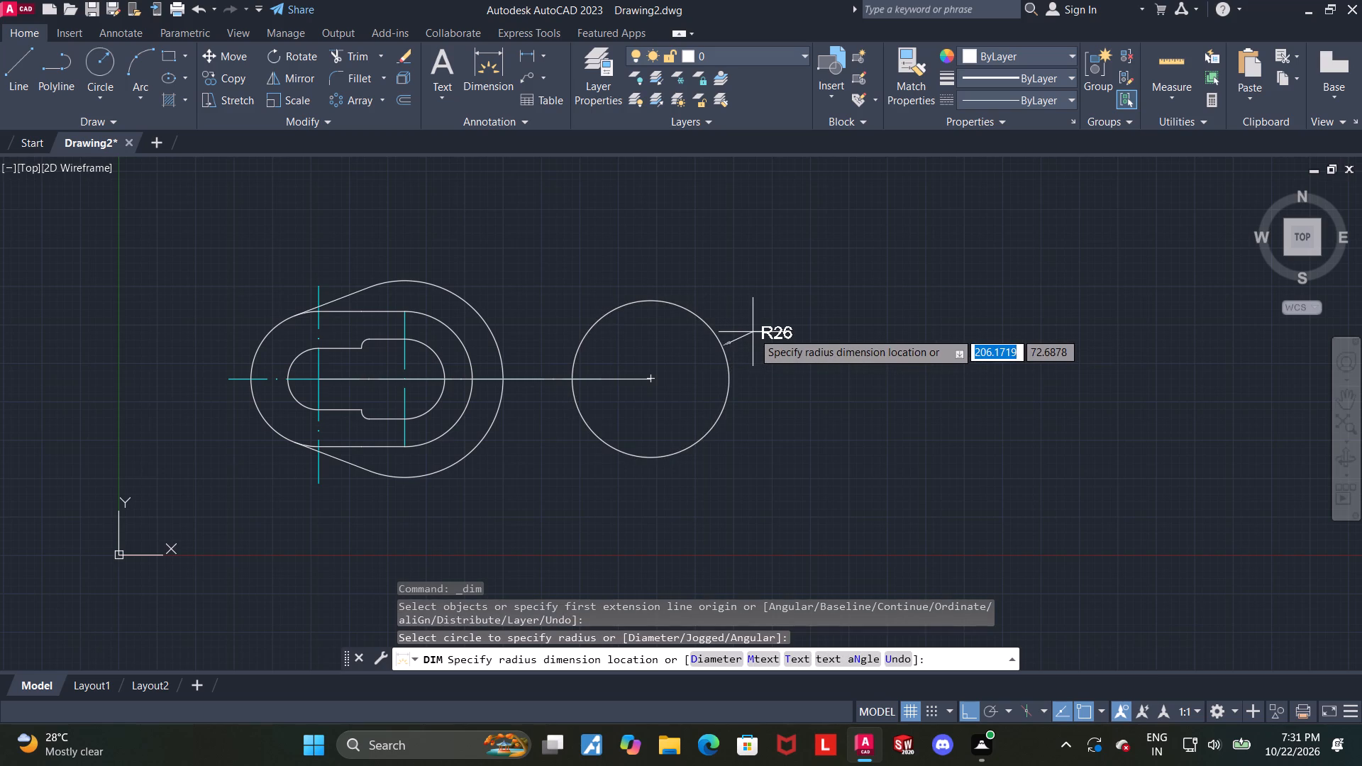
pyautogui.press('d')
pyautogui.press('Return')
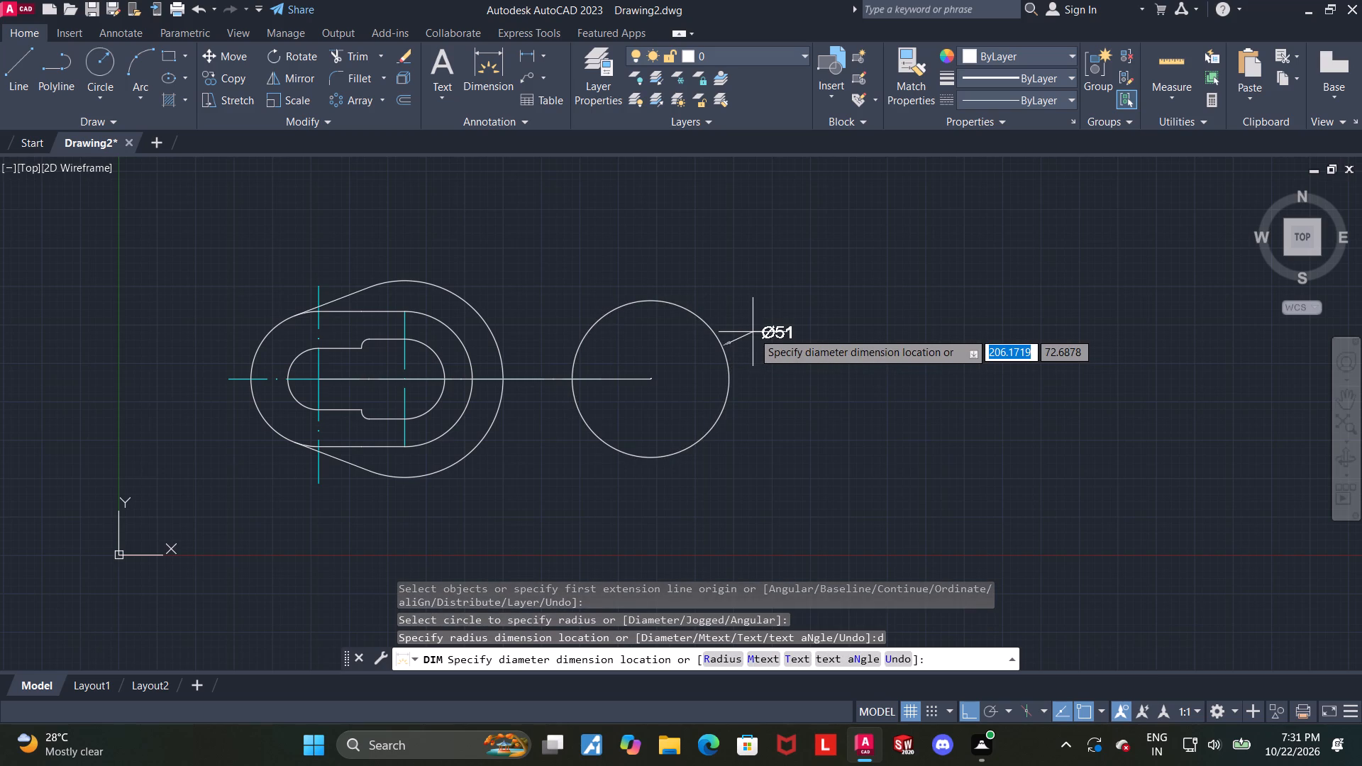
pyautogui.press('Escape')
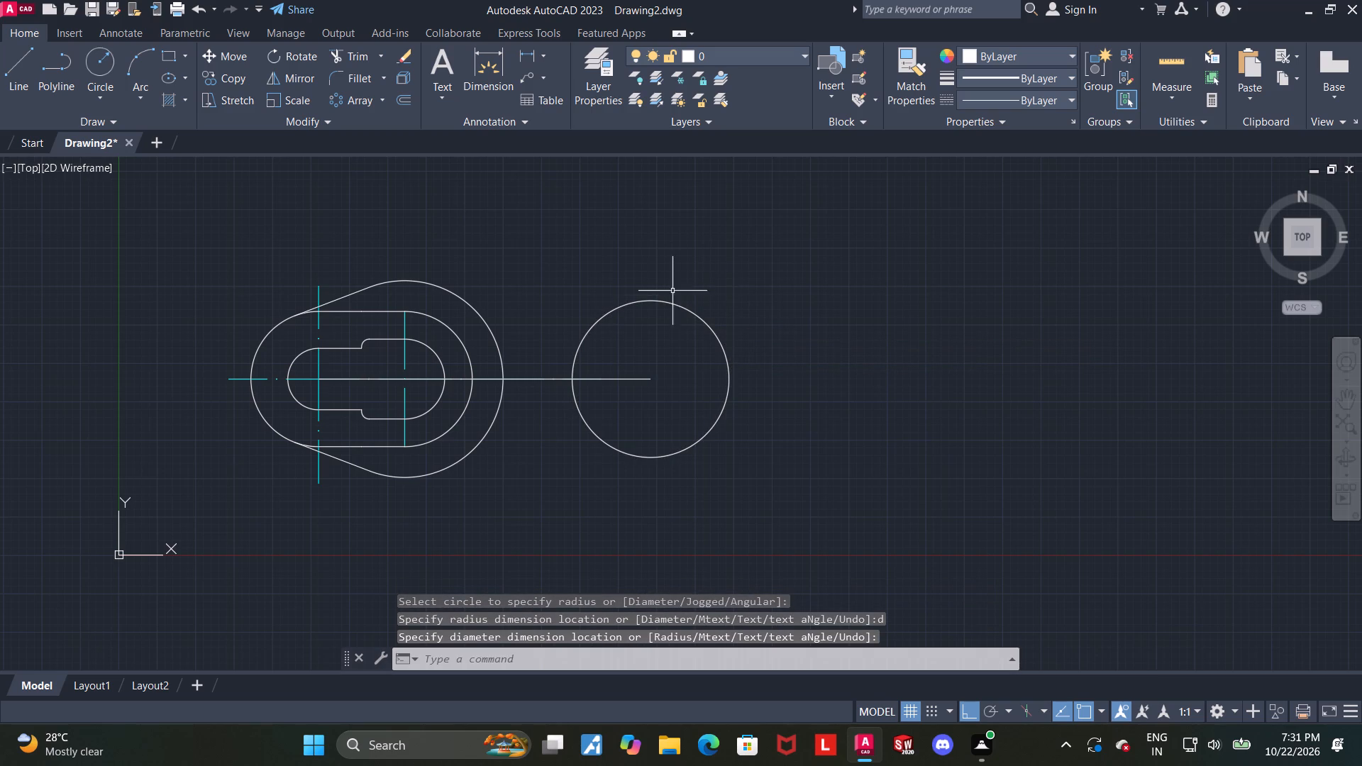
# Draw a circle of diameter 25 concentric with the diameter 51 circle at the end of the 108-long line.
pyautogui.click(96, 67)
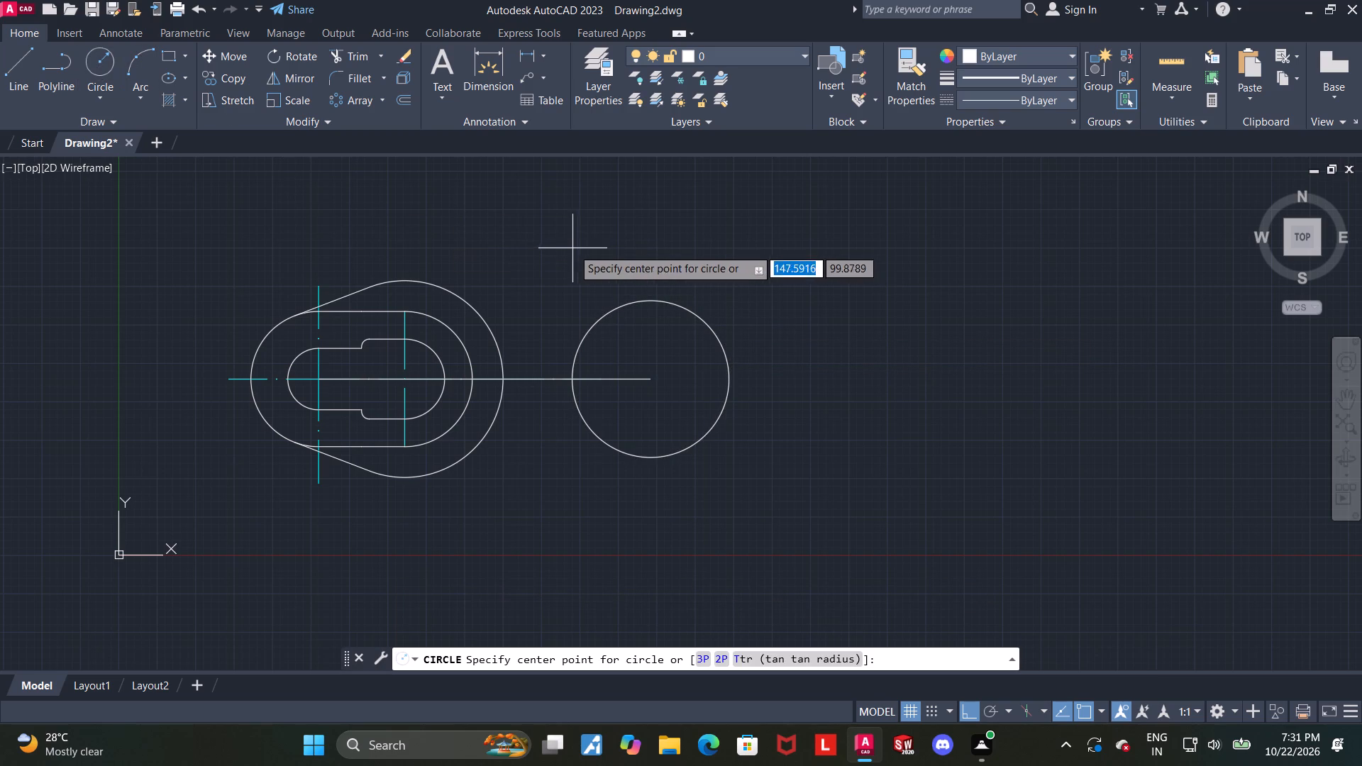
pyautogui.scroll(1, 582, 250)
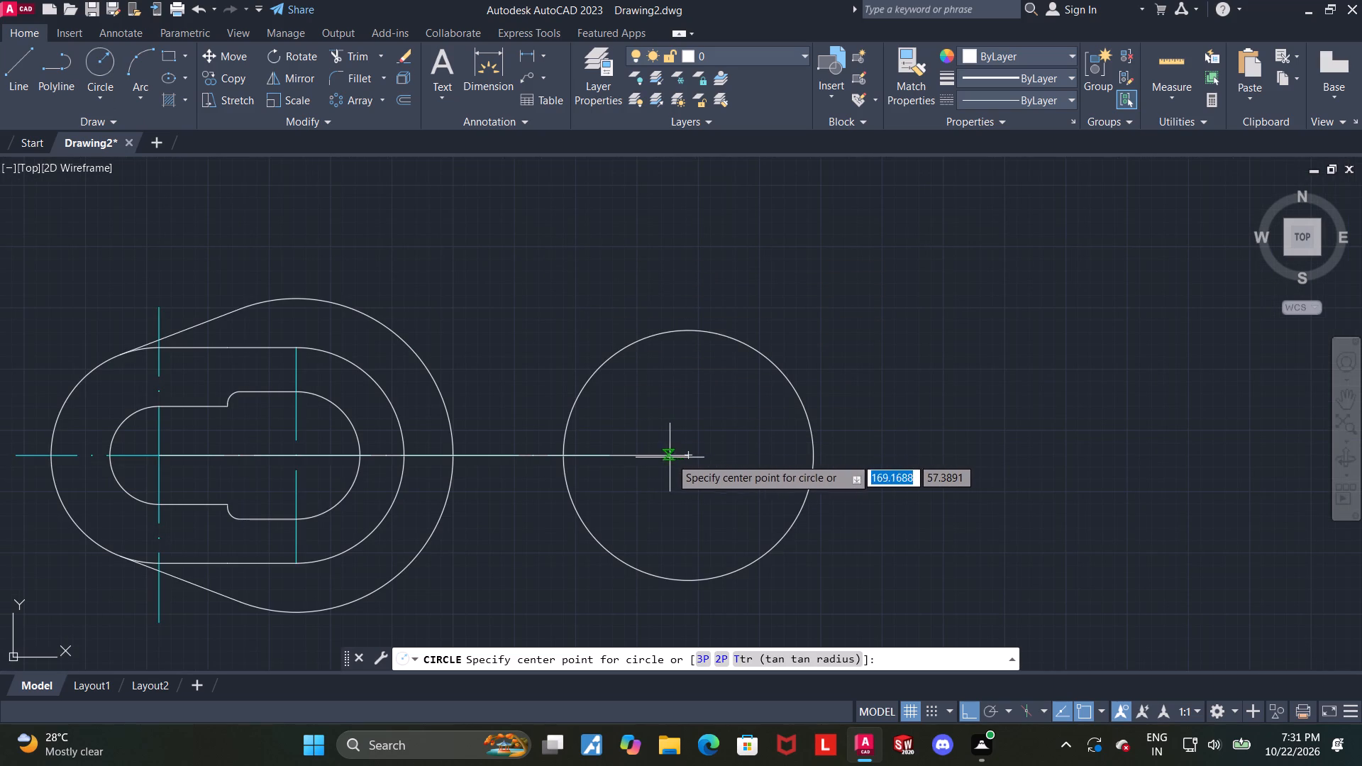
pyautogui.click(692, 457)
pyautogui.press('d')
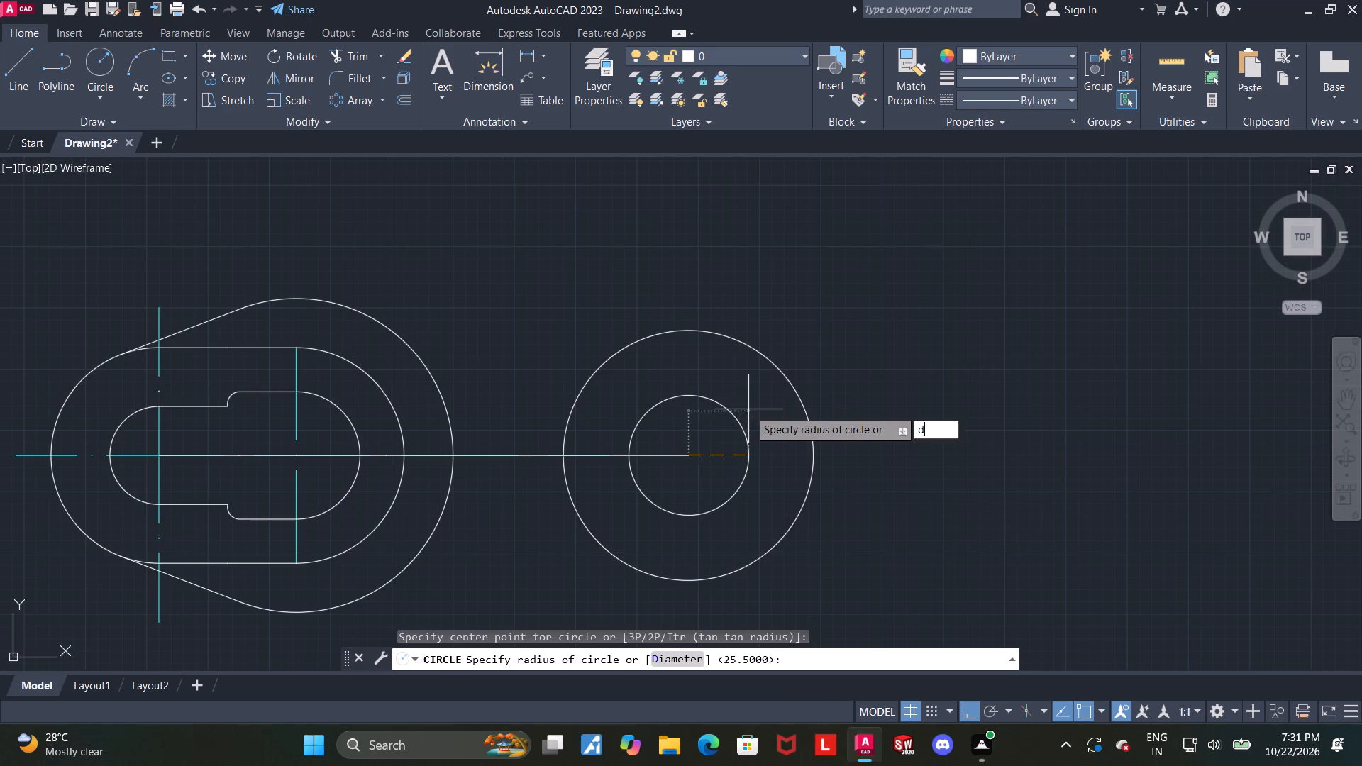
pyautogui.press('Return')
pyautogui.write('25')
pyautogui.press('Return')
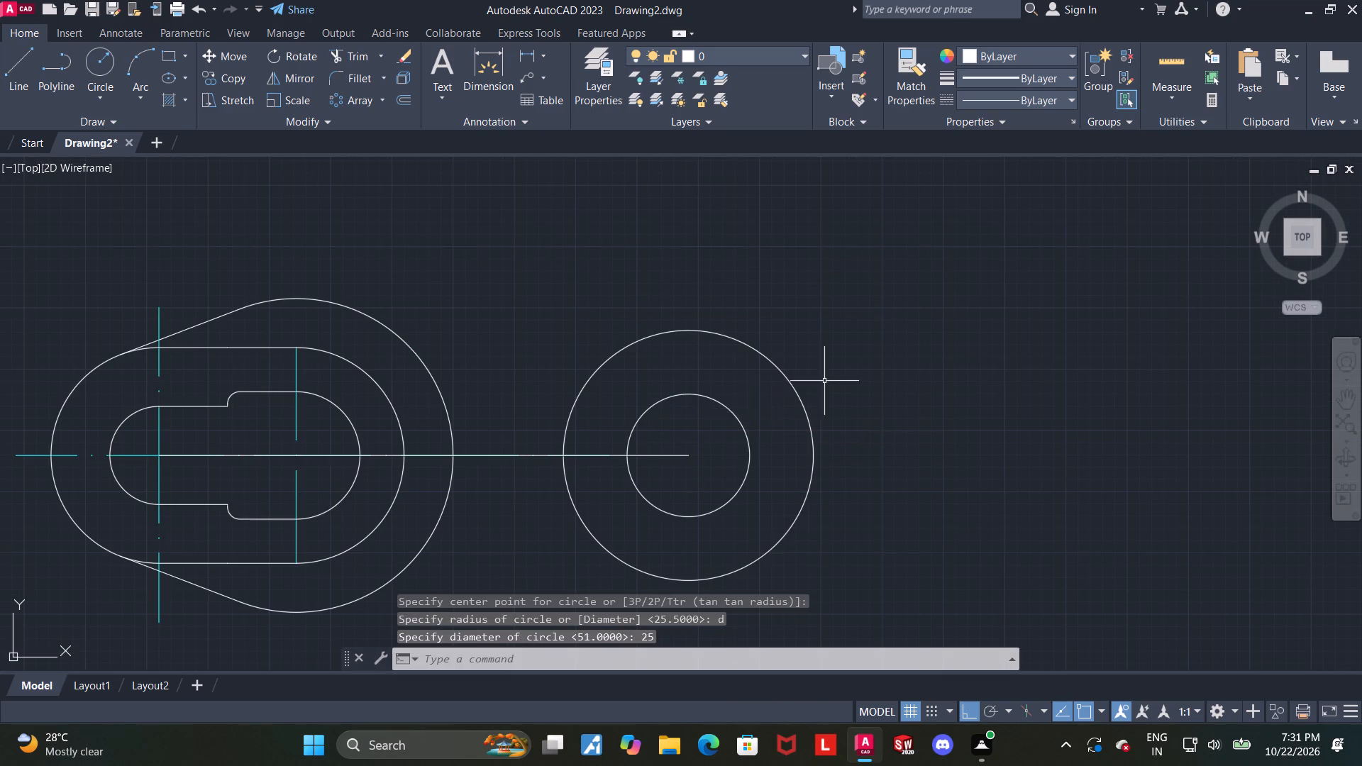
pyautogui.scroll(-2, 838, 358)
pyautogui.scroll(1, 795, 427)
pyautogui.press('Escape')
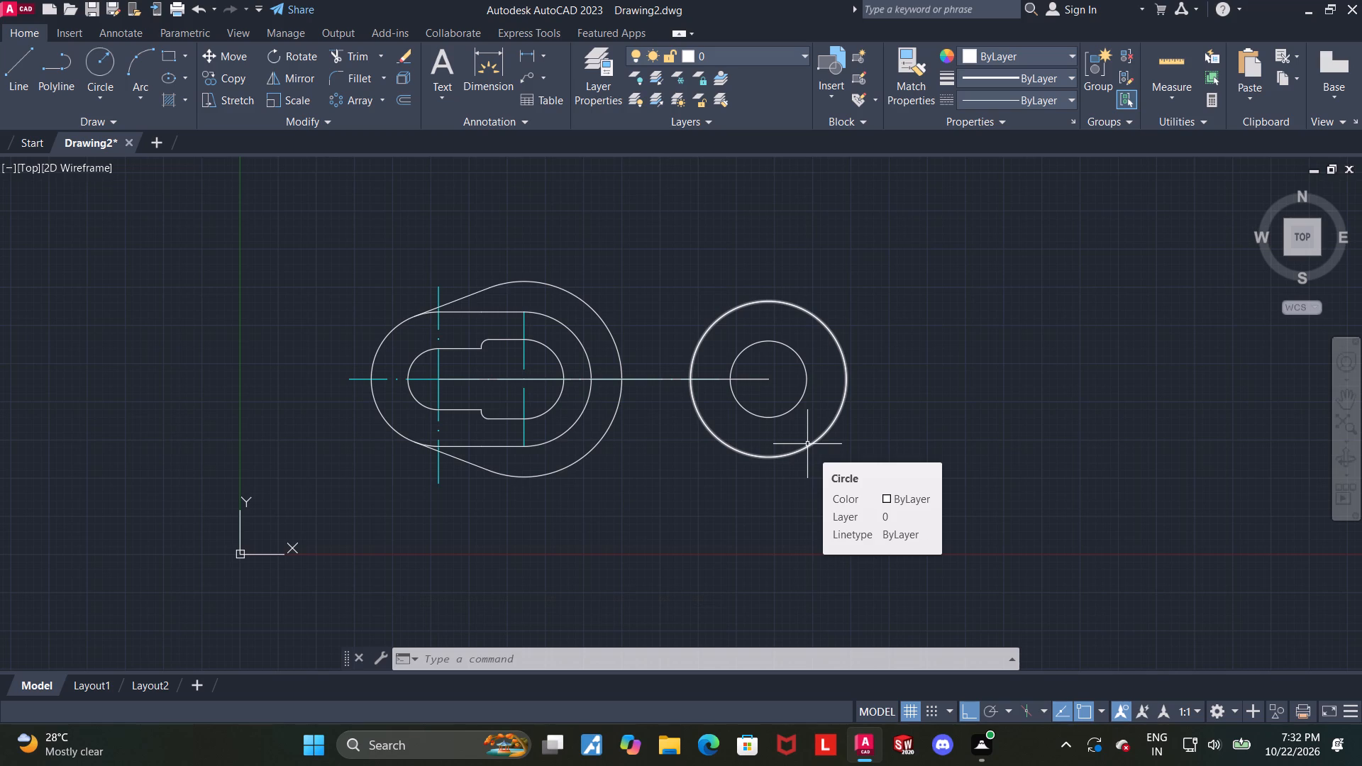
# Draw a circle of radius 38 concentric with the diameter 51 and diameter 25 circles.
pyautogui.scroll(1, 760, 443)
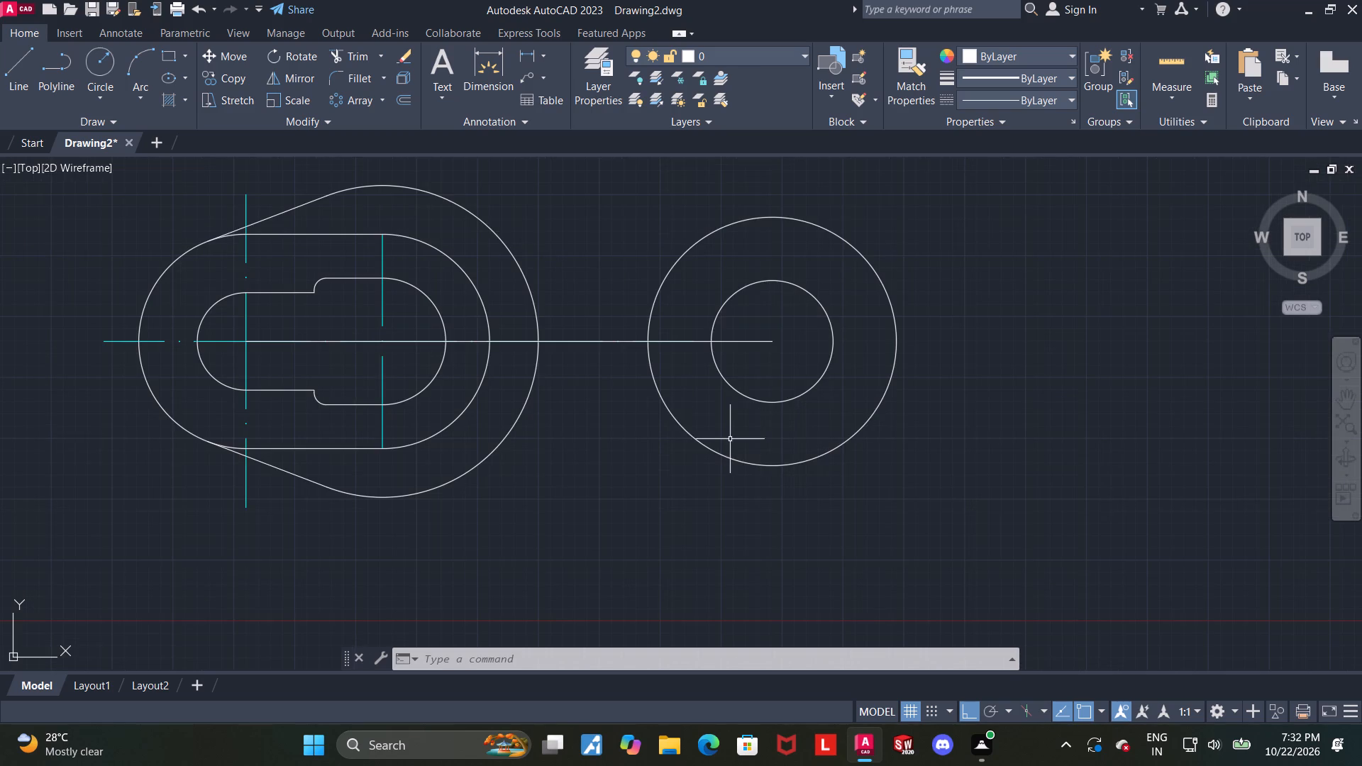
pyautogui.click(108, 60)
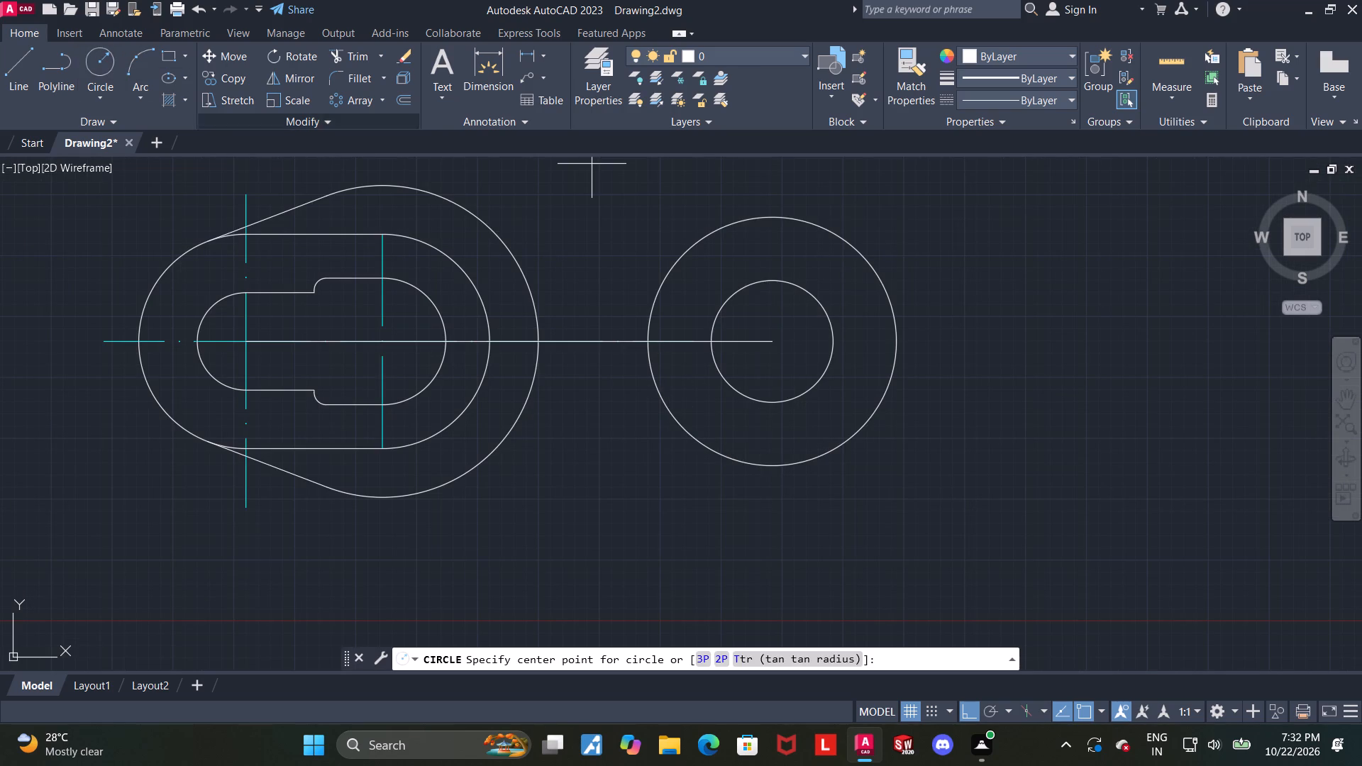
pyautogui.click(769, 340)
pyautogui.scroll(-2, 772, 342)
pyautogui.scroll(1, 873, 314)
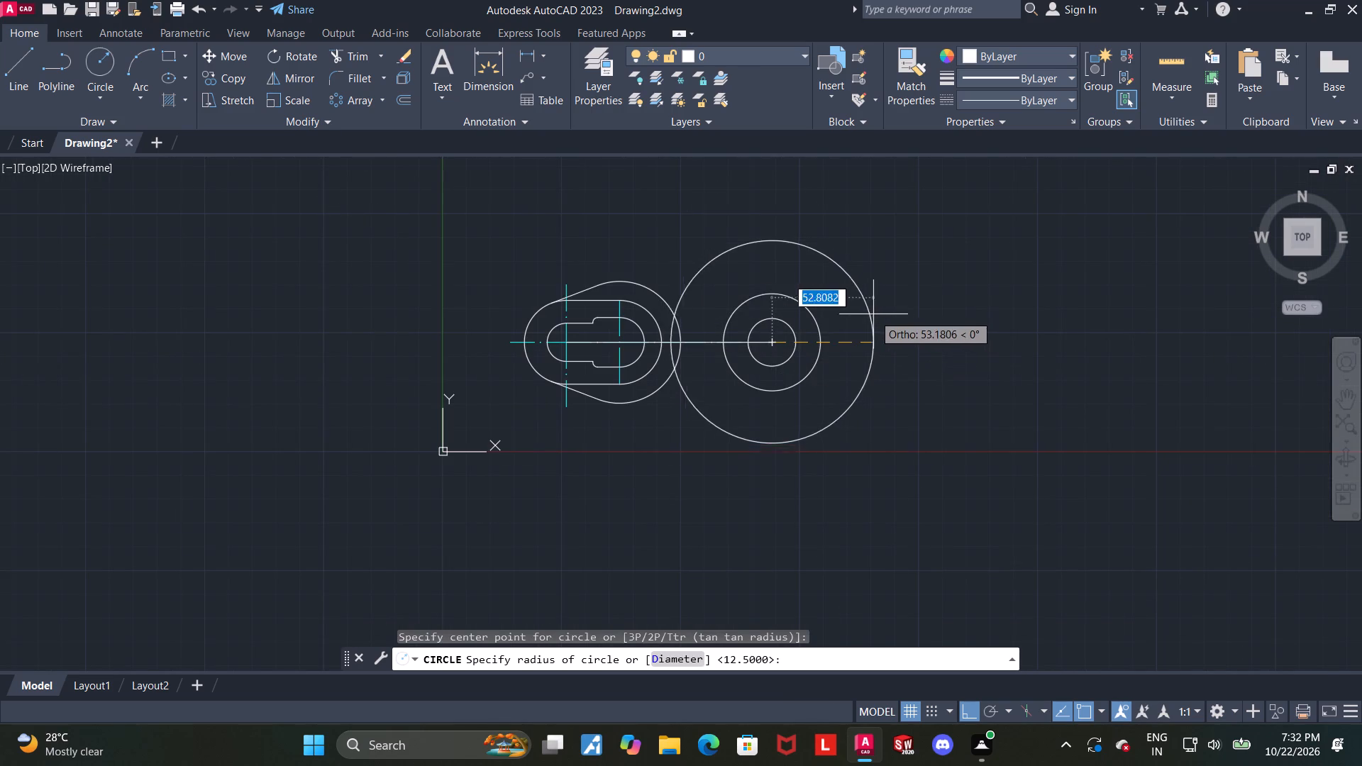
pyautogui.press('3')
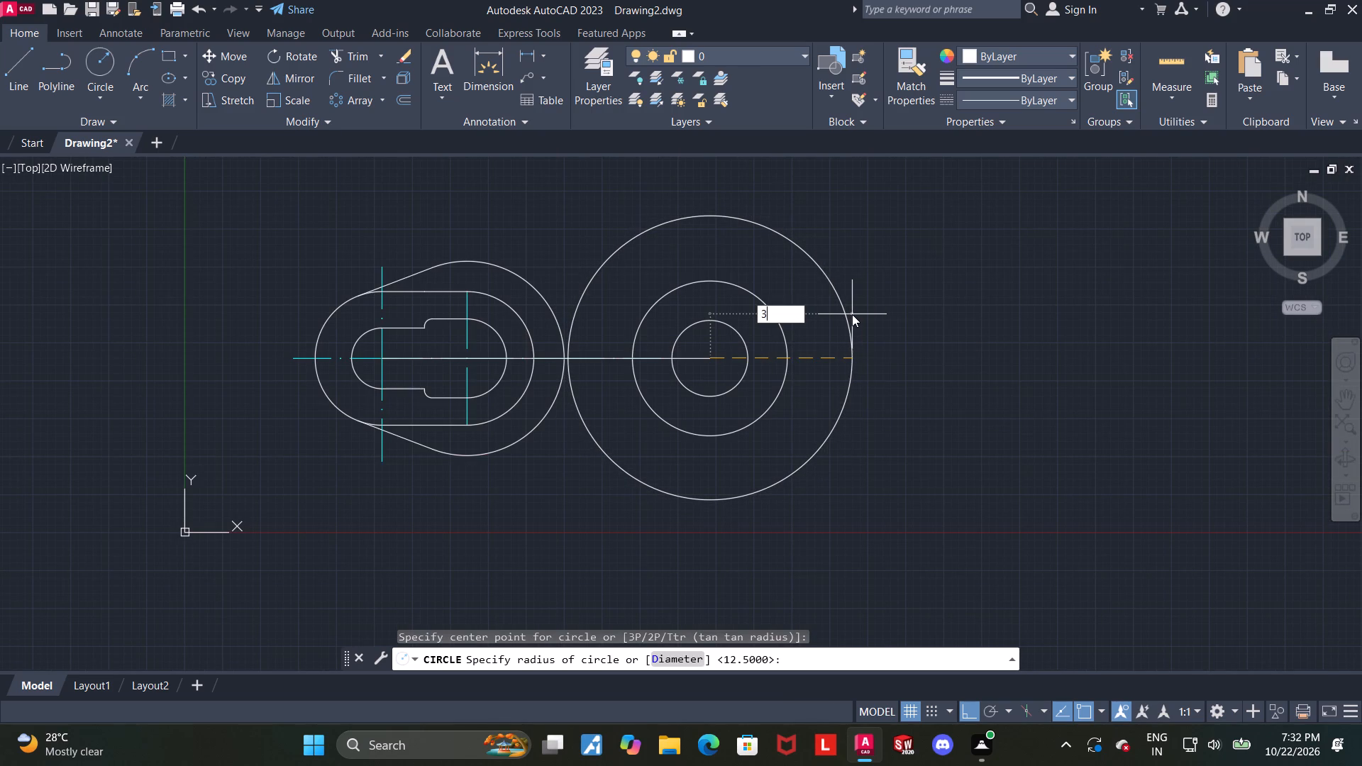
pyautogui.press('8')
pyautogui.press('Return')
pyautogui.press('Escape')
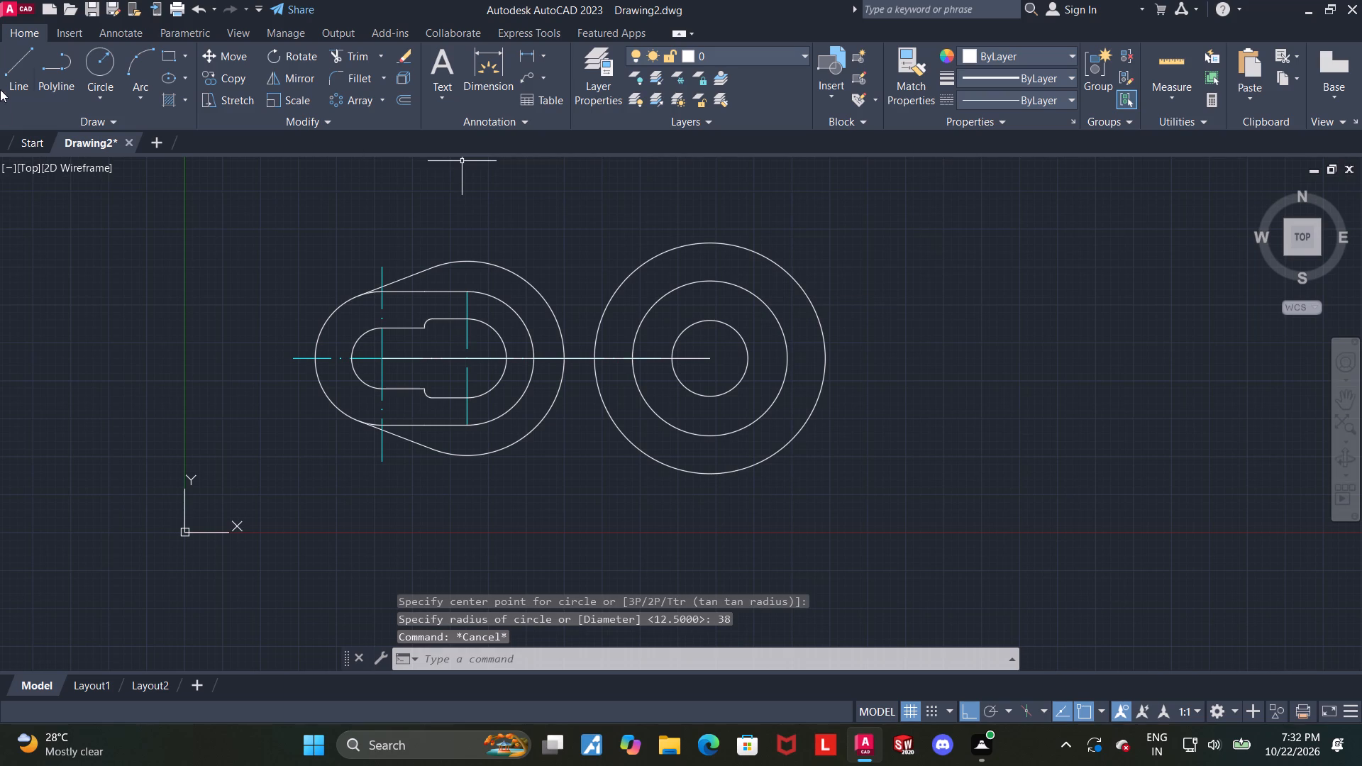
# Draw a vertical line through the centre of the three concentric circles, extending beyond the radius 38 circle at both ends.
pyautogui.click(5, 77)
pyautogui.scroll(-1, 512, 236)
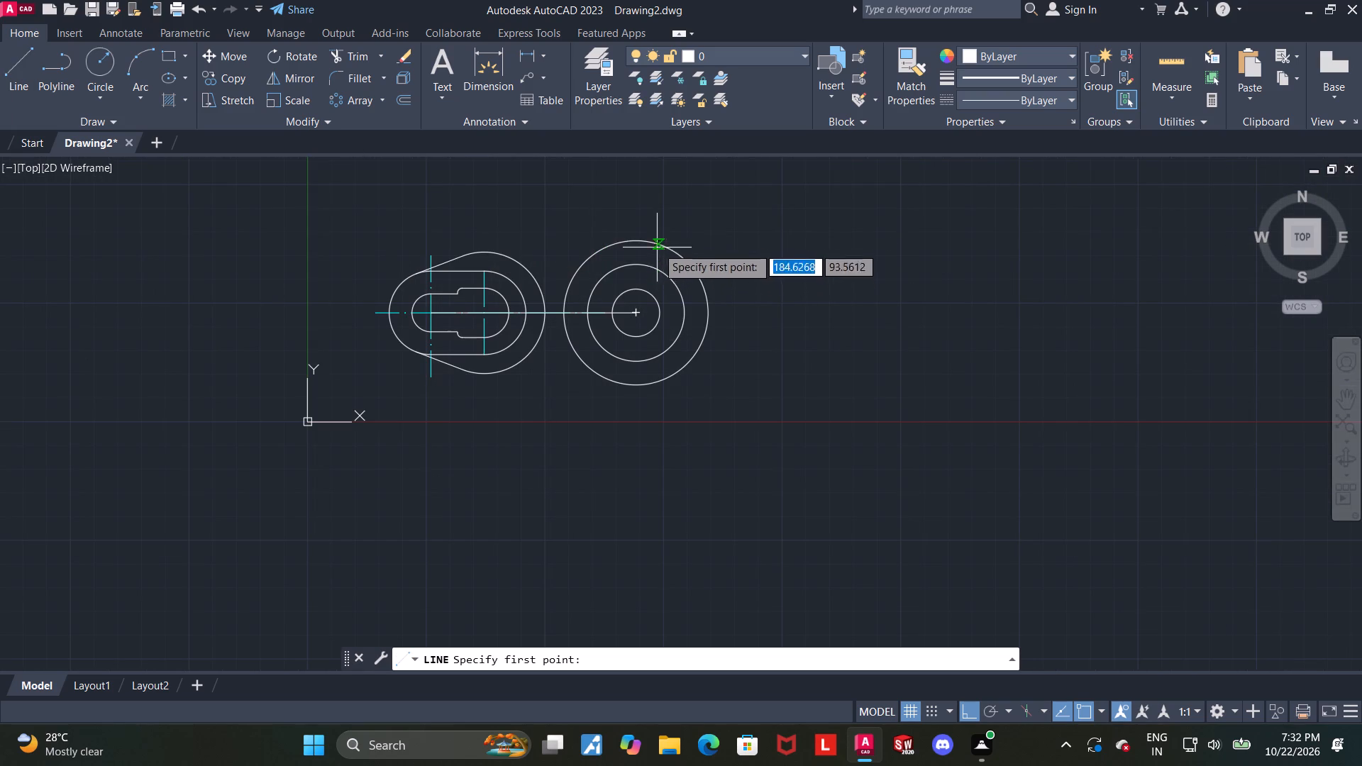
pyautogui.click(636, 174)
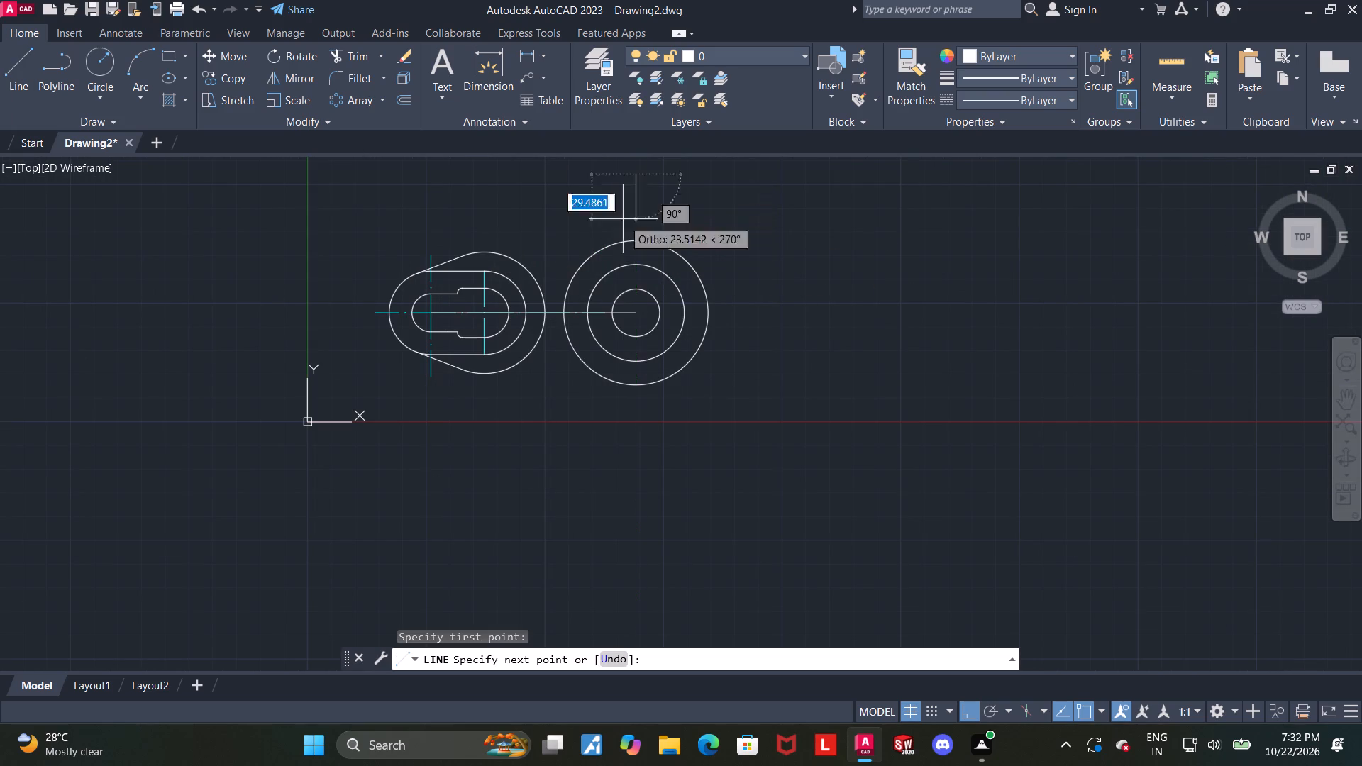
pyautogui.click(625, 410)
pyautogui.press('Escape')
# Give the vertical line through the concentric circles the dash-dot ACAD centre linetype and the colour cyan.
pyautogui.click(636, 218)
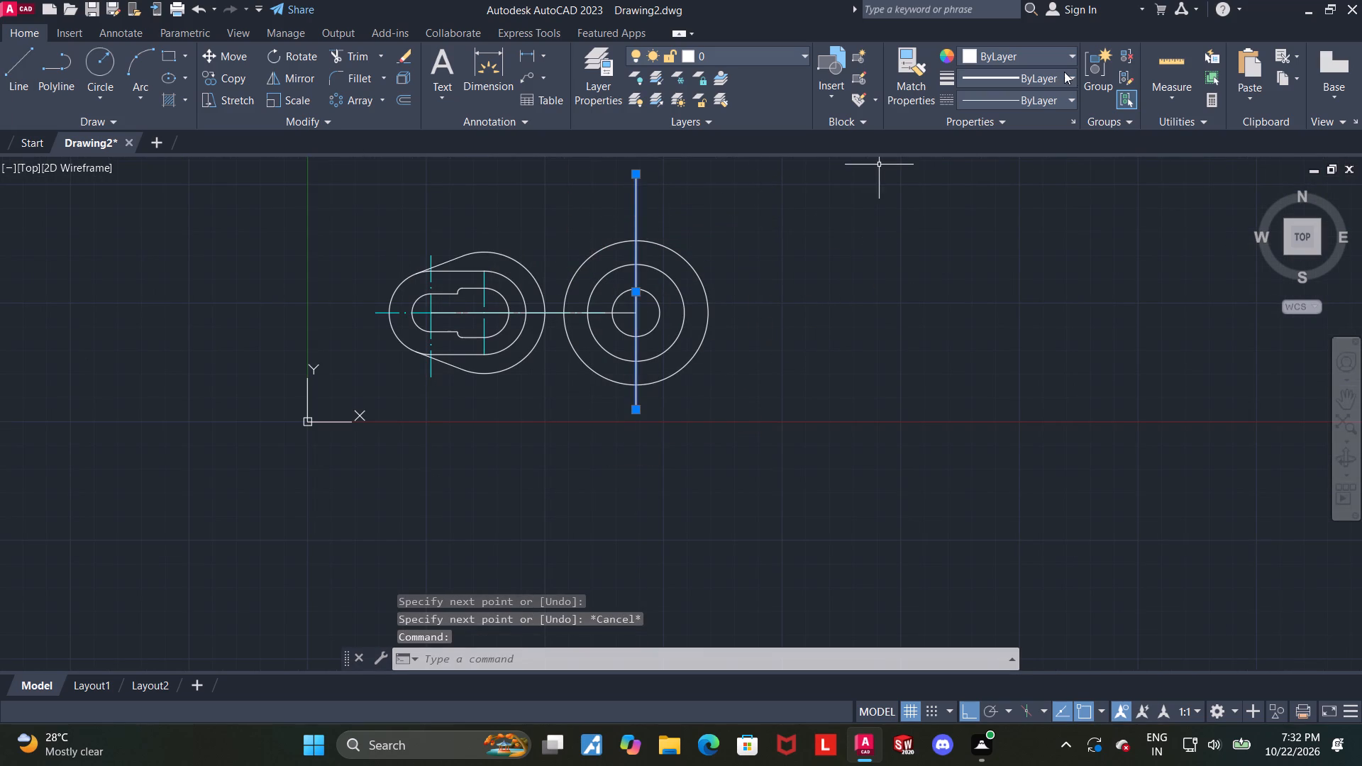
pyautogui.click(1047, 102)
pyautogui.click(1041, 159)
pyautogui.click(1048, 56)
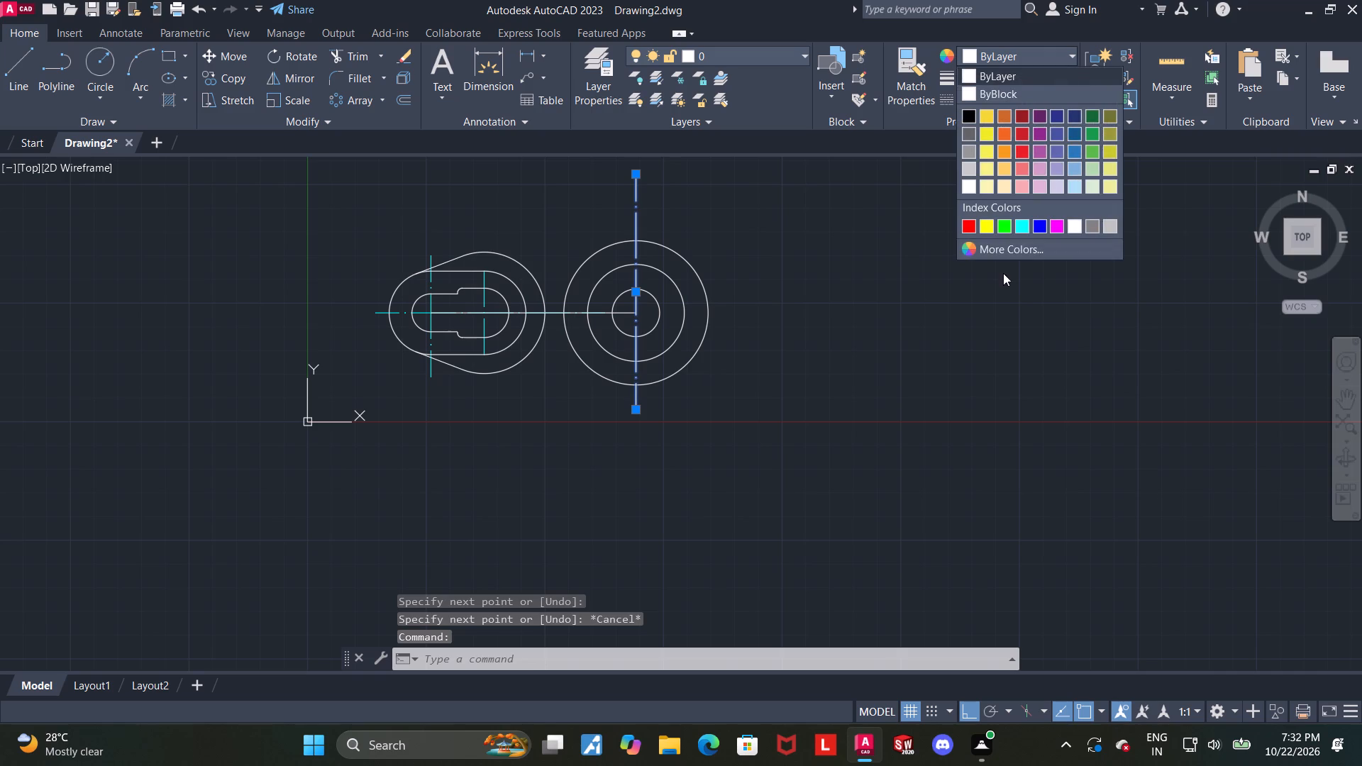
pyautogui.click(1027, 232)
pyautogui.click(924, 278)
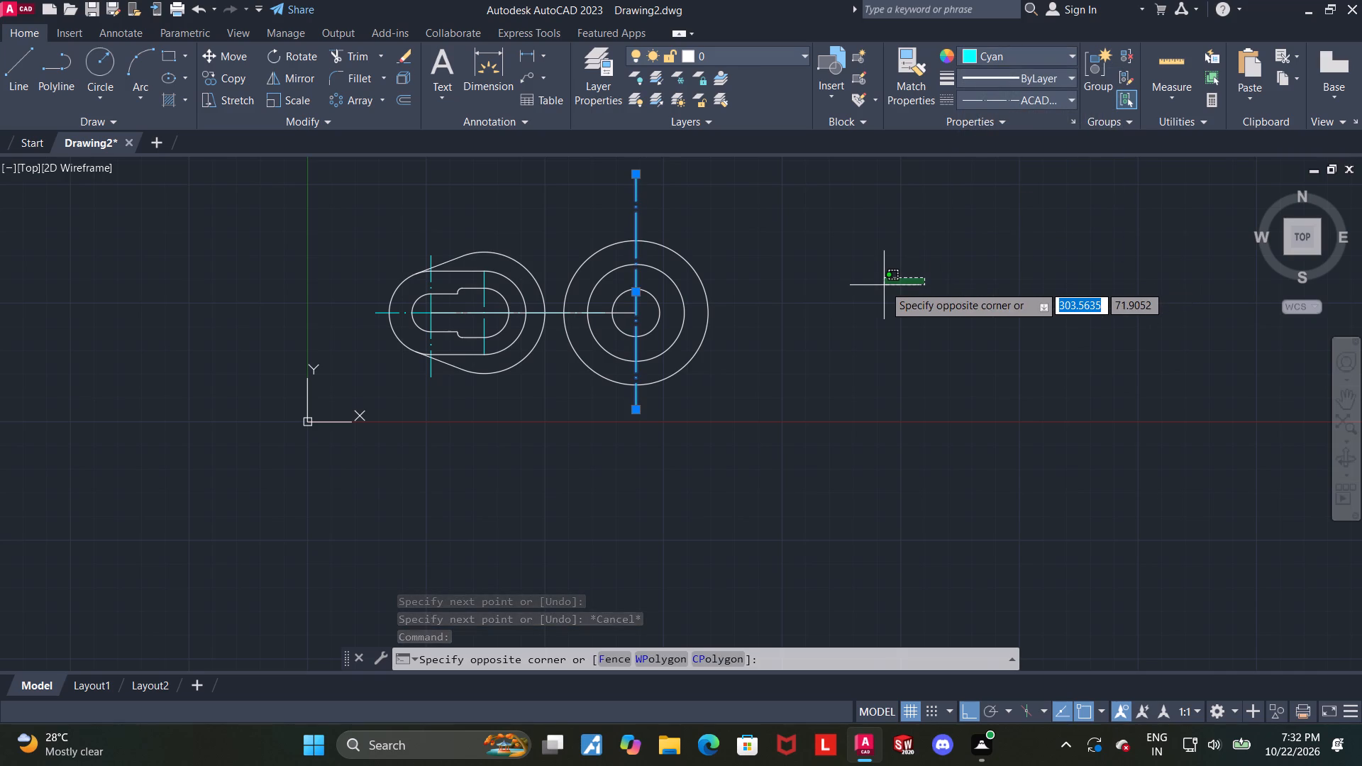
pyautogui.press('`')
pyautogui.scroll(-1, 873, 264)
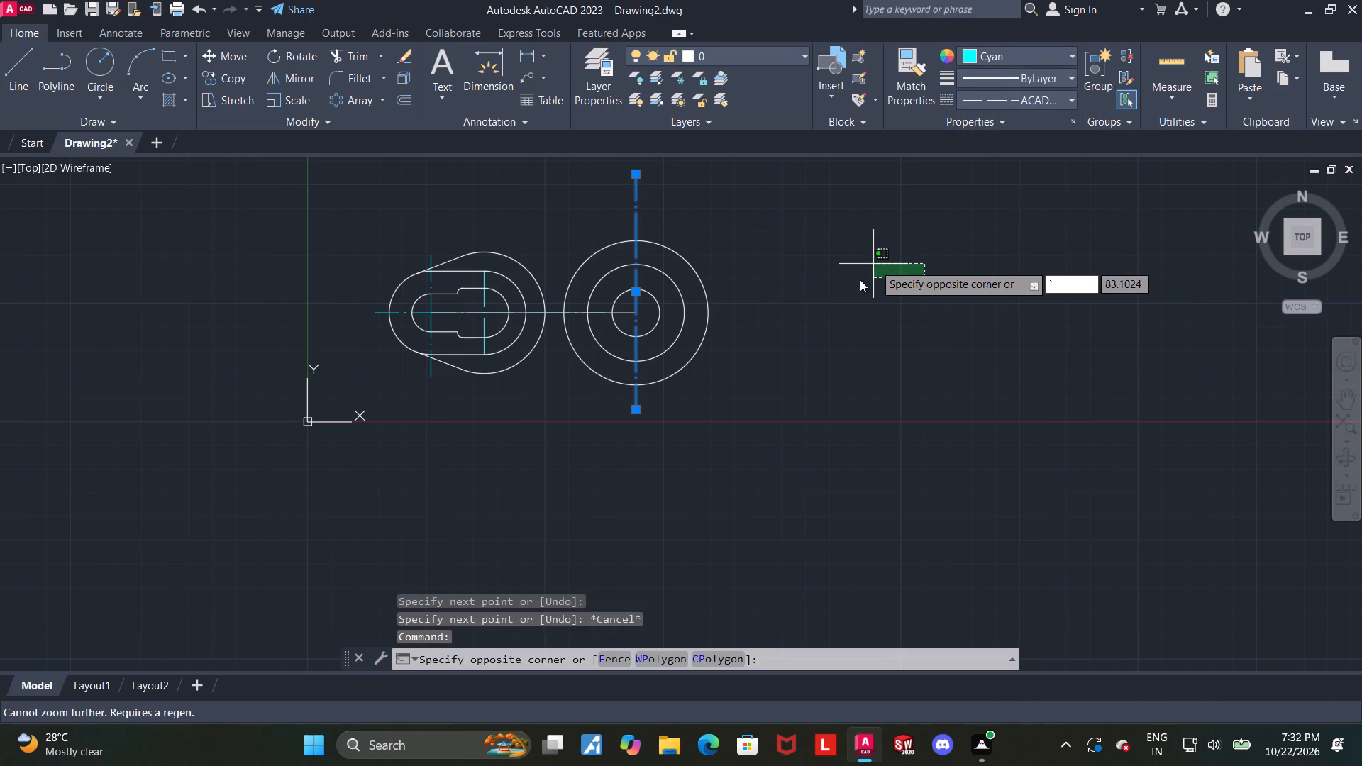
pyautogui.press('Escape')
pyautogui.press('Escape')
# Move the whole drawing about 234 units at 37° up and away from the origin, using the concentric circles' centre as base point, with Ortho off.
pyautogui.scroll(-2, 850, 278)
pyautogui.moveTo(849, 278); pyautogui.dragTo(774, 382, button='middle')
pyautogui.scroll(1, 773, 381)
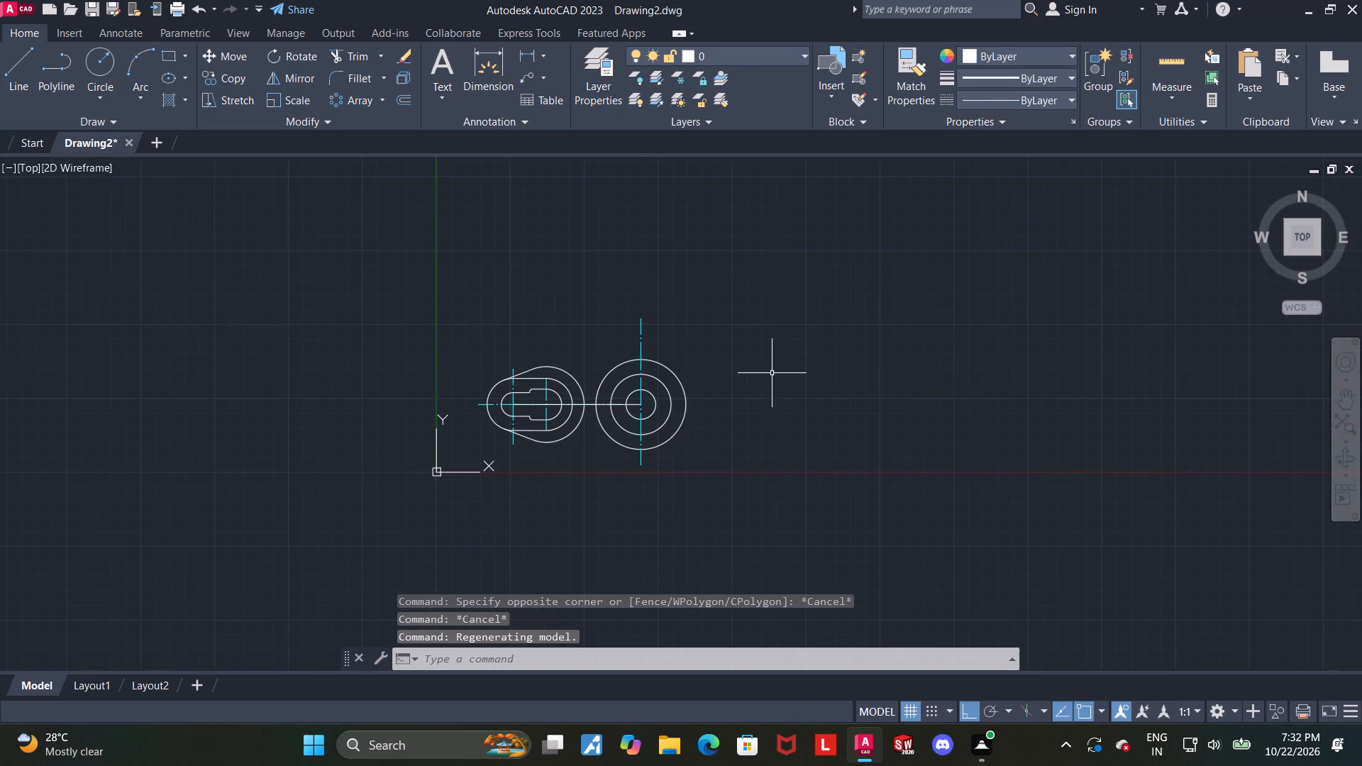
pyautogui.moveTo(790, 295); pyautogui.dragTo(780, 294)
pyautogui.click(467, 462)
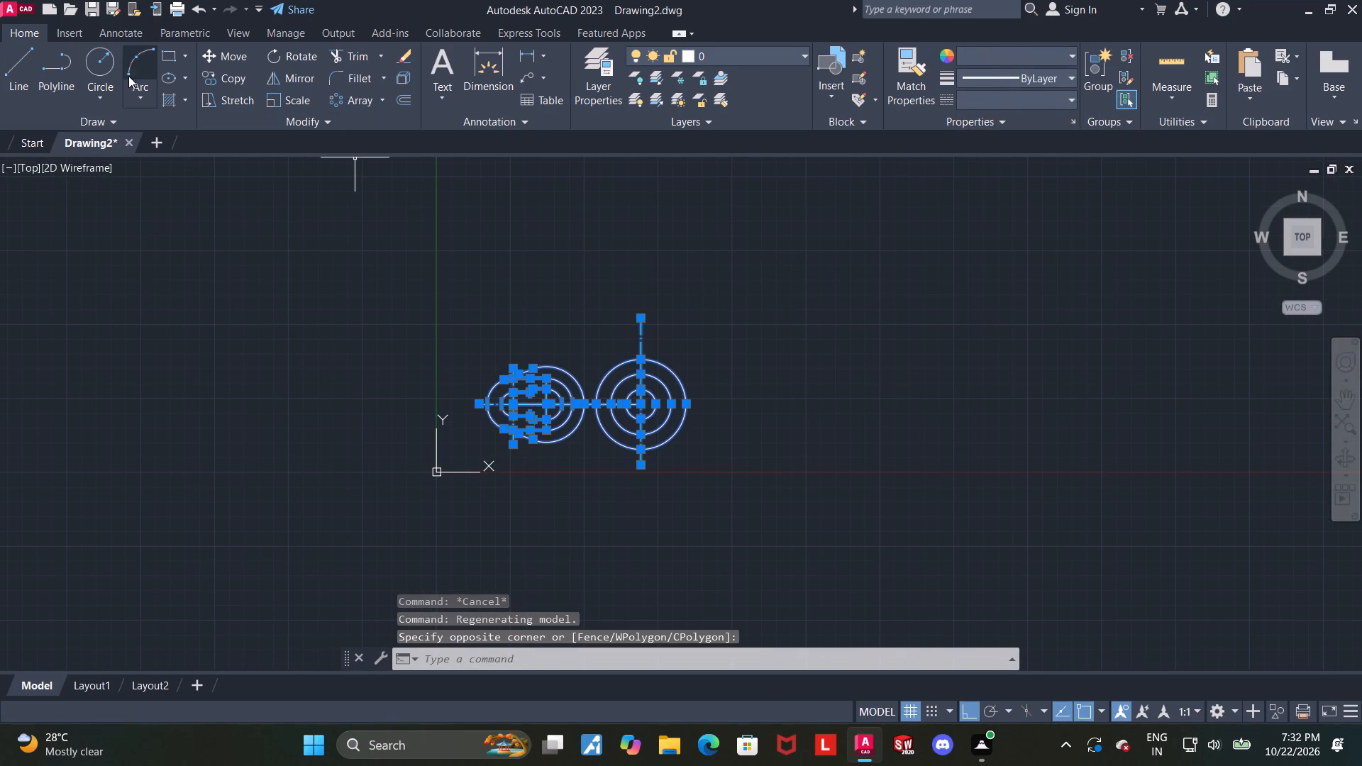
pyautogui.click(209, 52)
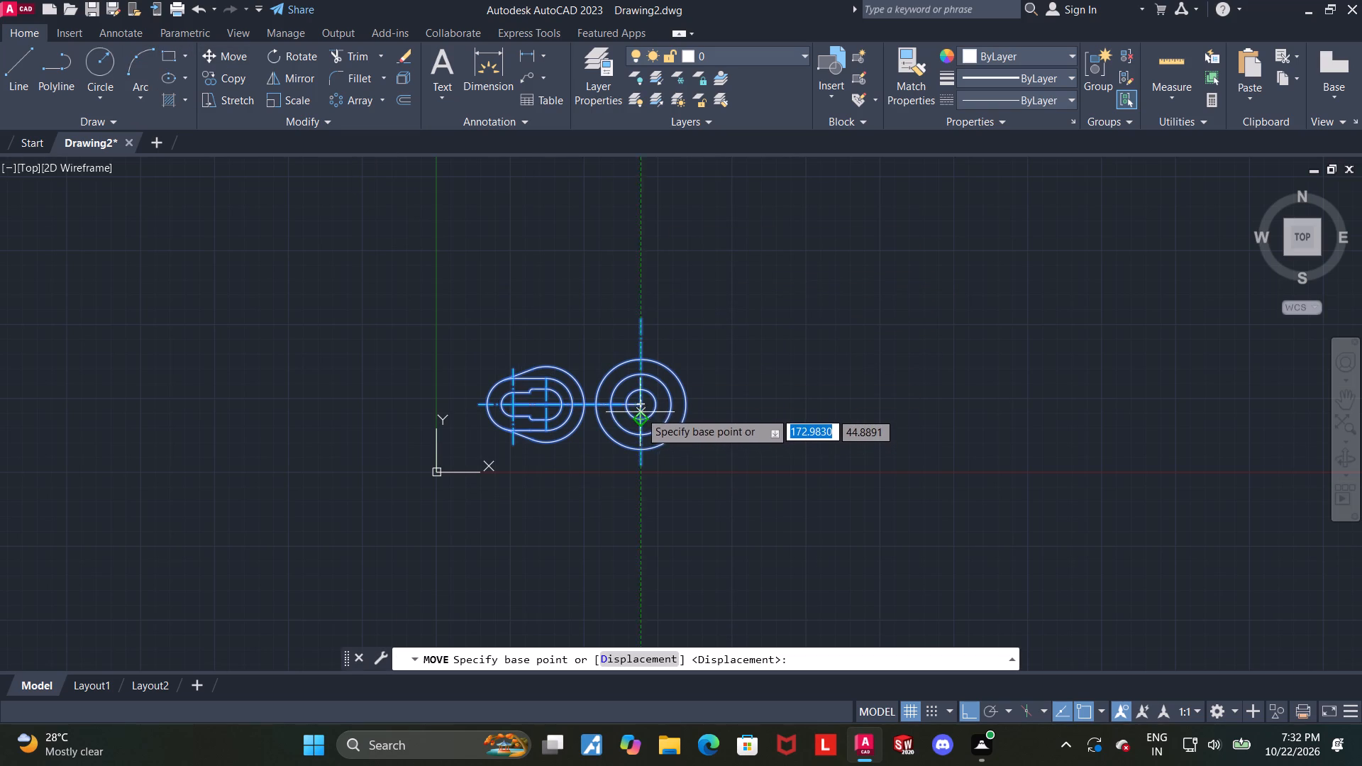
pyautogui.click(639, 406)
pyautogui.press('F8')
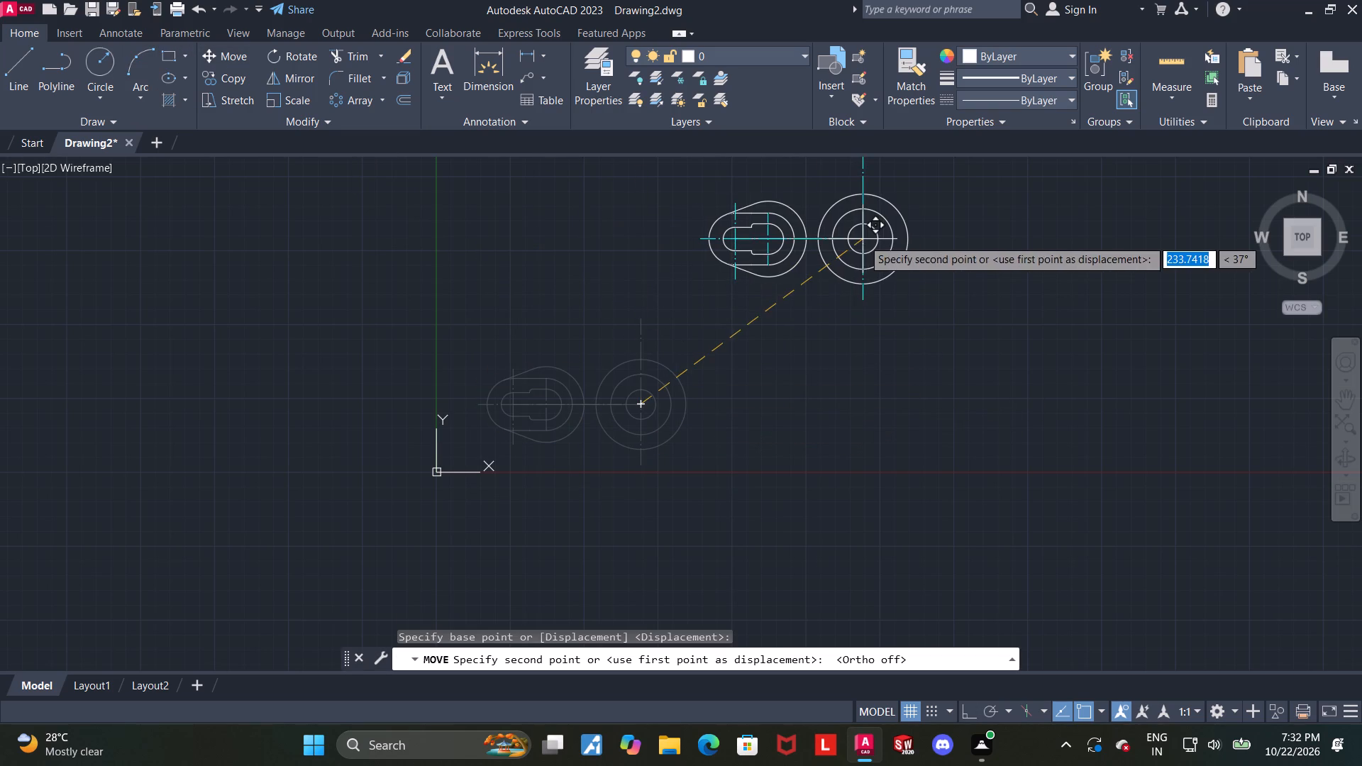
pyautogui.click(863, 239)
pyautogui.press('Escape')
pyautogui.moveTo(983, 267); pyautogui.dragTo(911, 350, button='middle')
pyautogui.scroll(1, 825, 316)
pyautogui.moveTo(931, 304); pyautogui.dragTo(919, 334, button='middle')
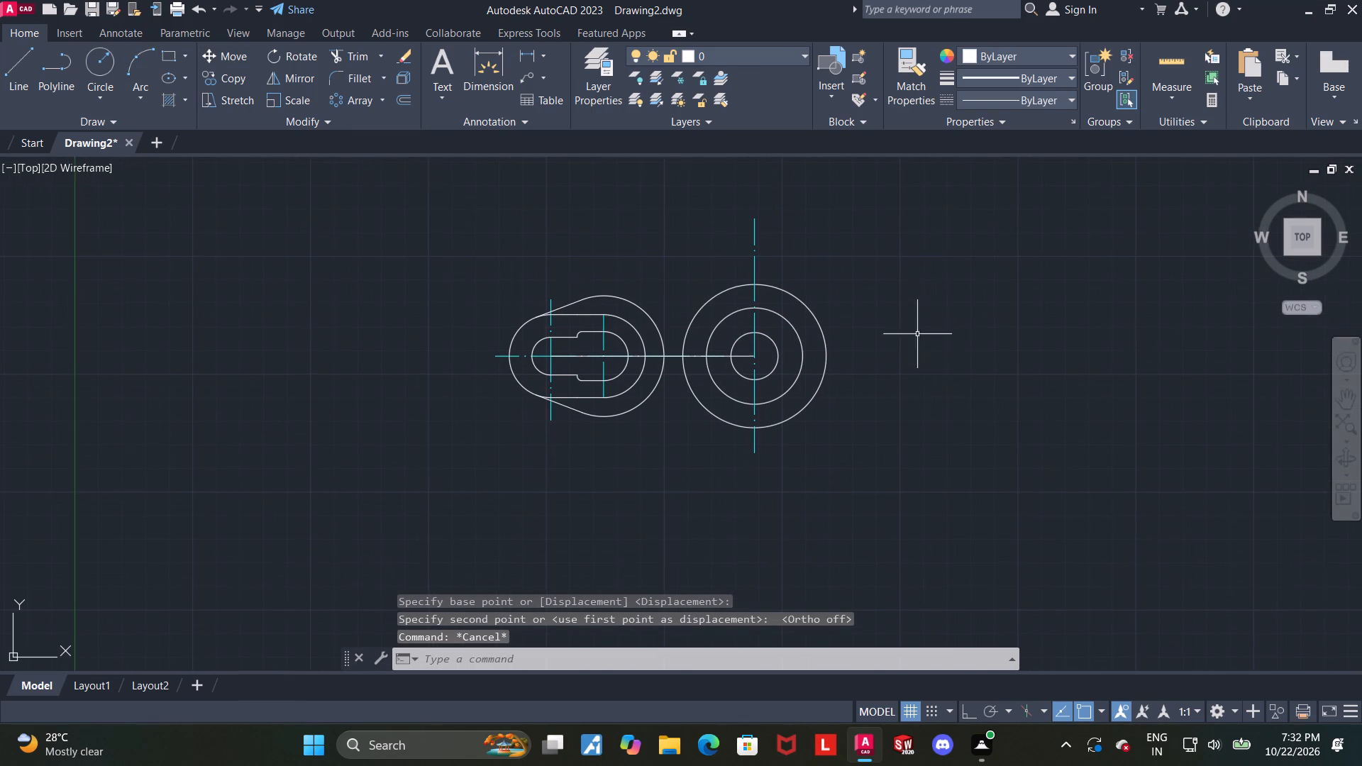
# Trim away the half of the radius 38 circle facing the slot end, cutting at the vertical centre line.
pyautogui.scroll(1, 946, 351)
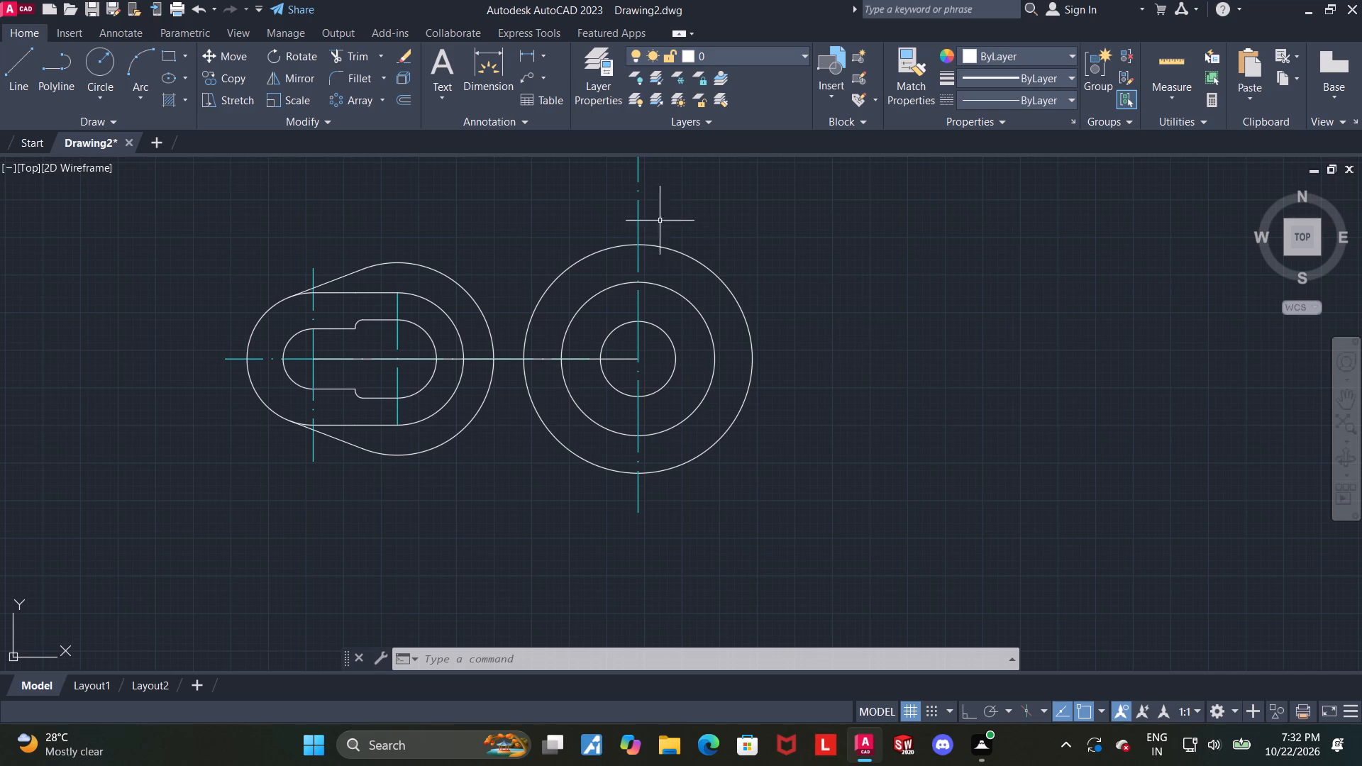
pyautogui.click(364, 55)
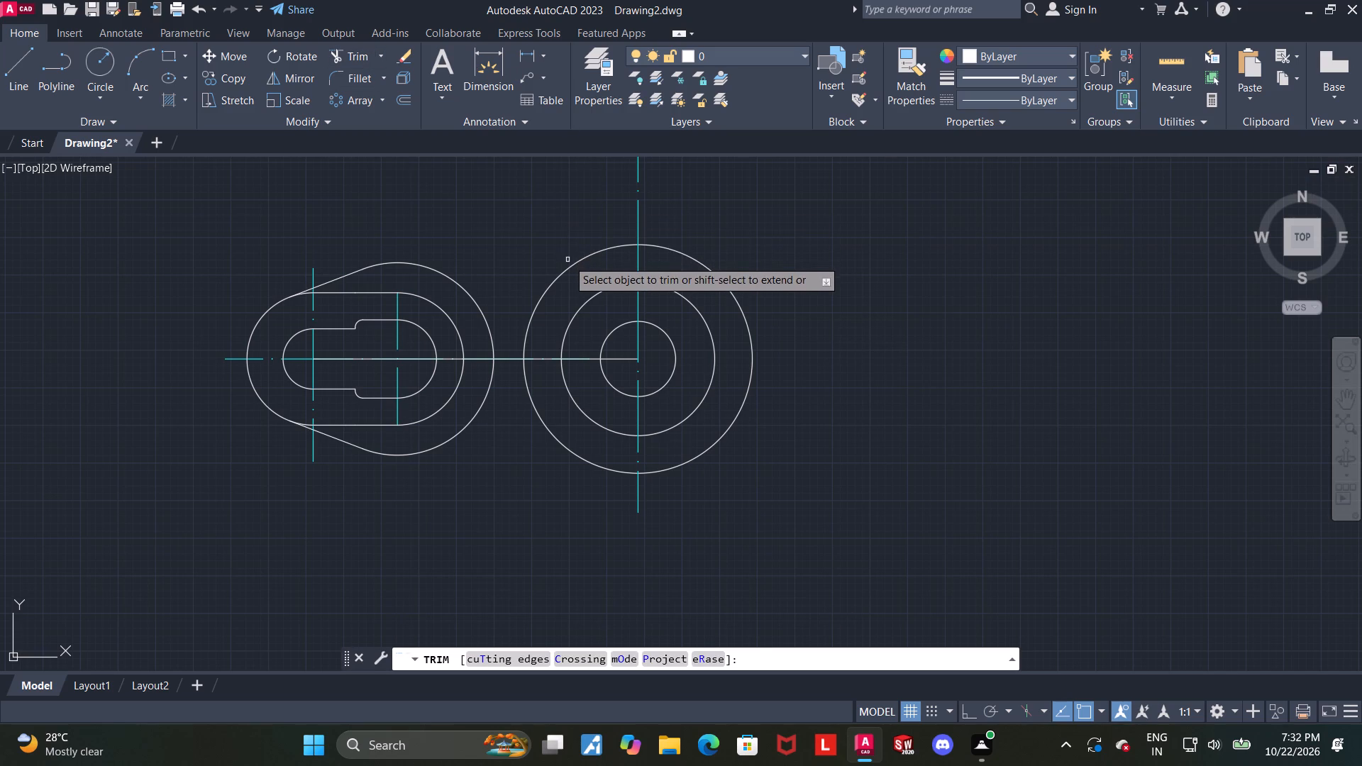
pyautogui.click(570, 265)
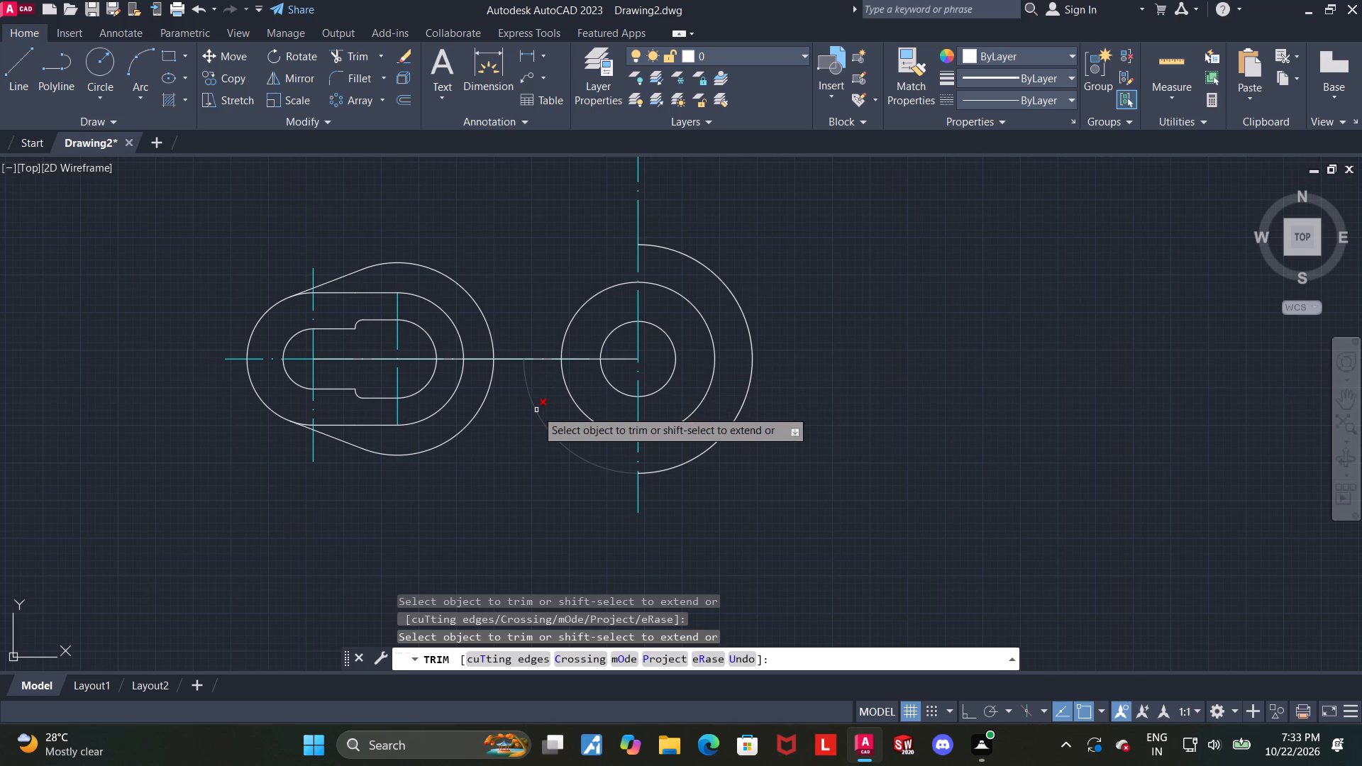
pyautogui.click(536, 410)
pyautogui.press('Escape')
pyautogui.press('Escape')
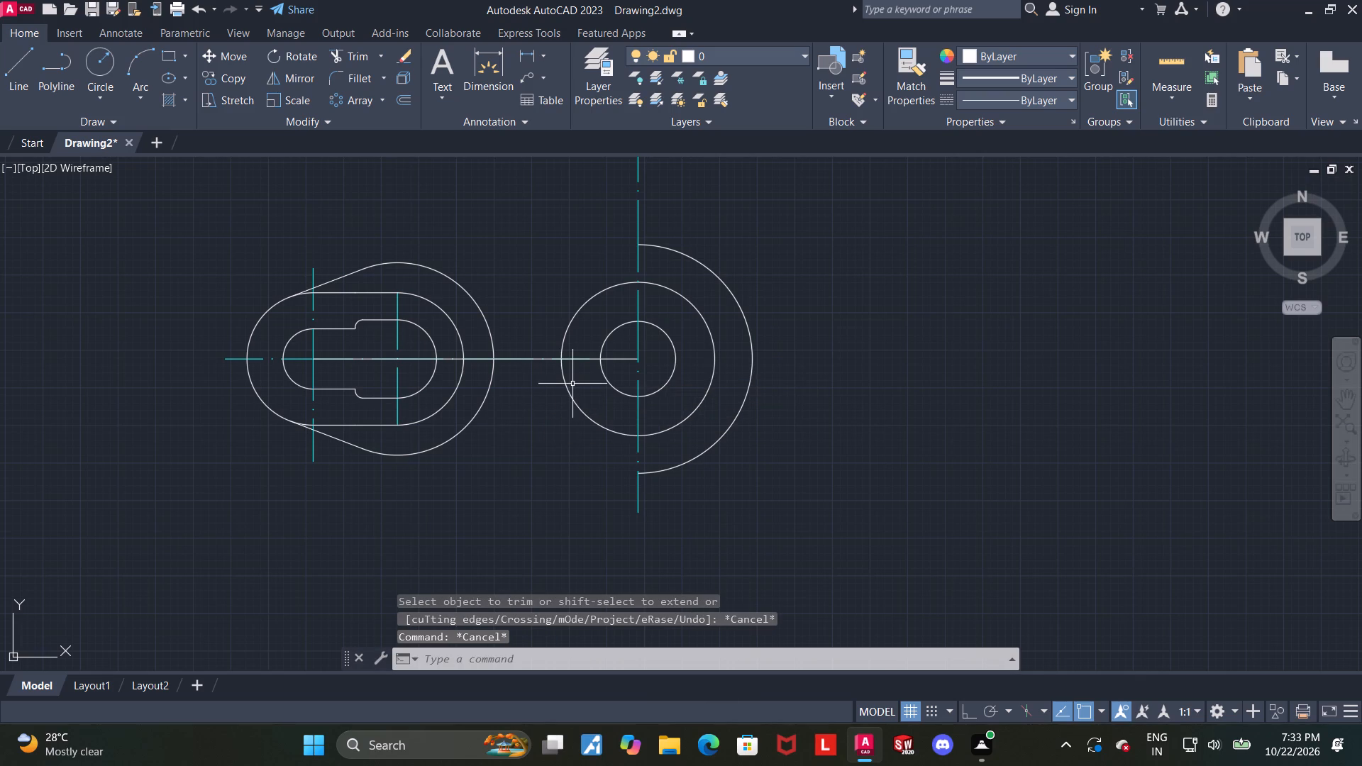
# With Ortho on, draw a horizontal line about 63 long from the concentric circles' centre, away from the slot end.
pyautogui.scroll(-1, 751, 272)
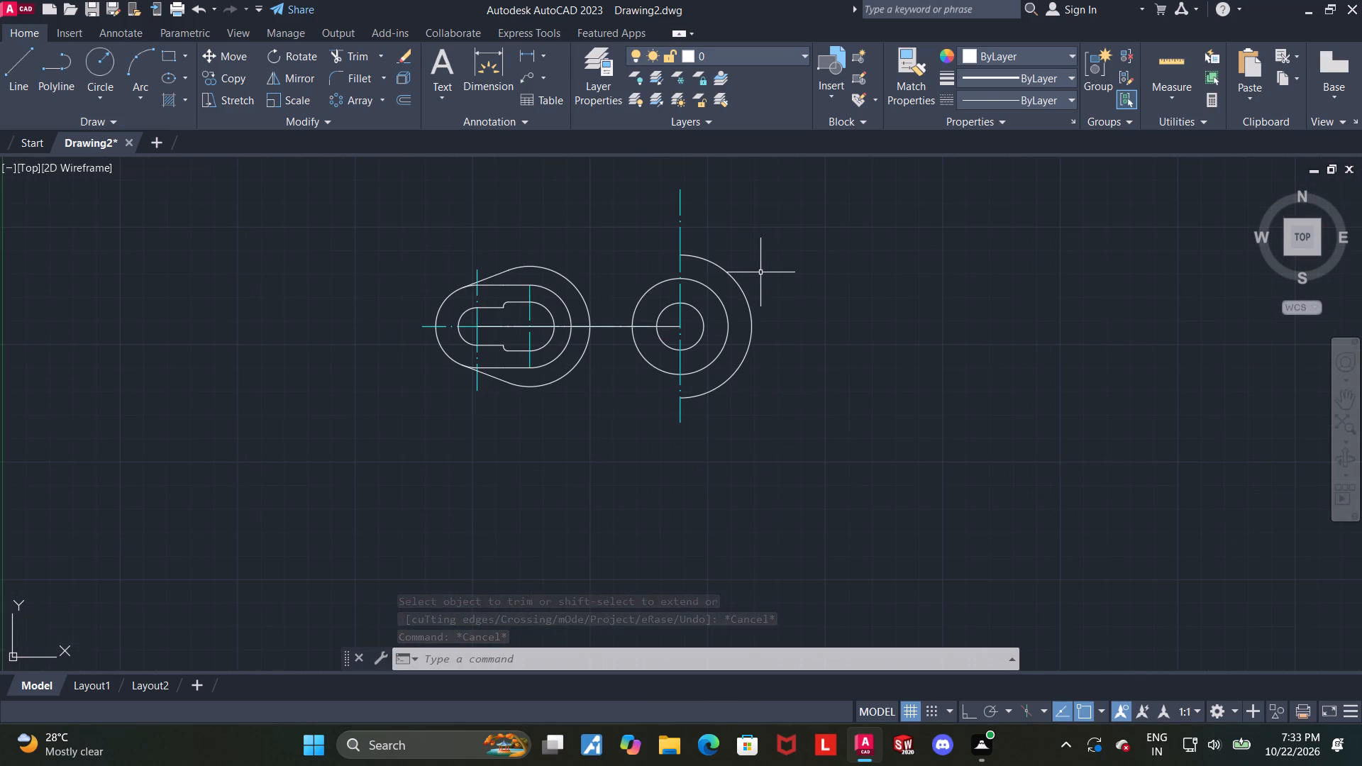
pyautogui.scroll(1, 760, 272)
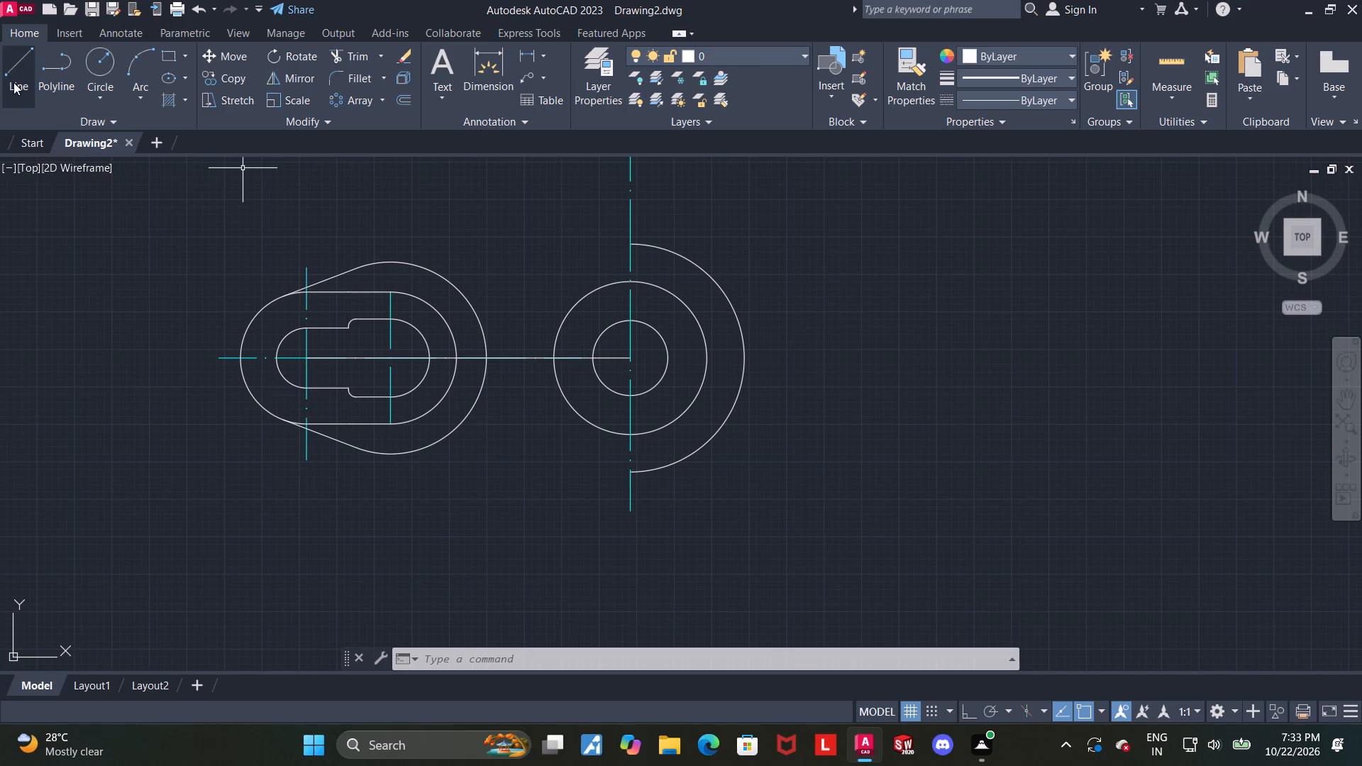
pyautogui.click(6, 65)
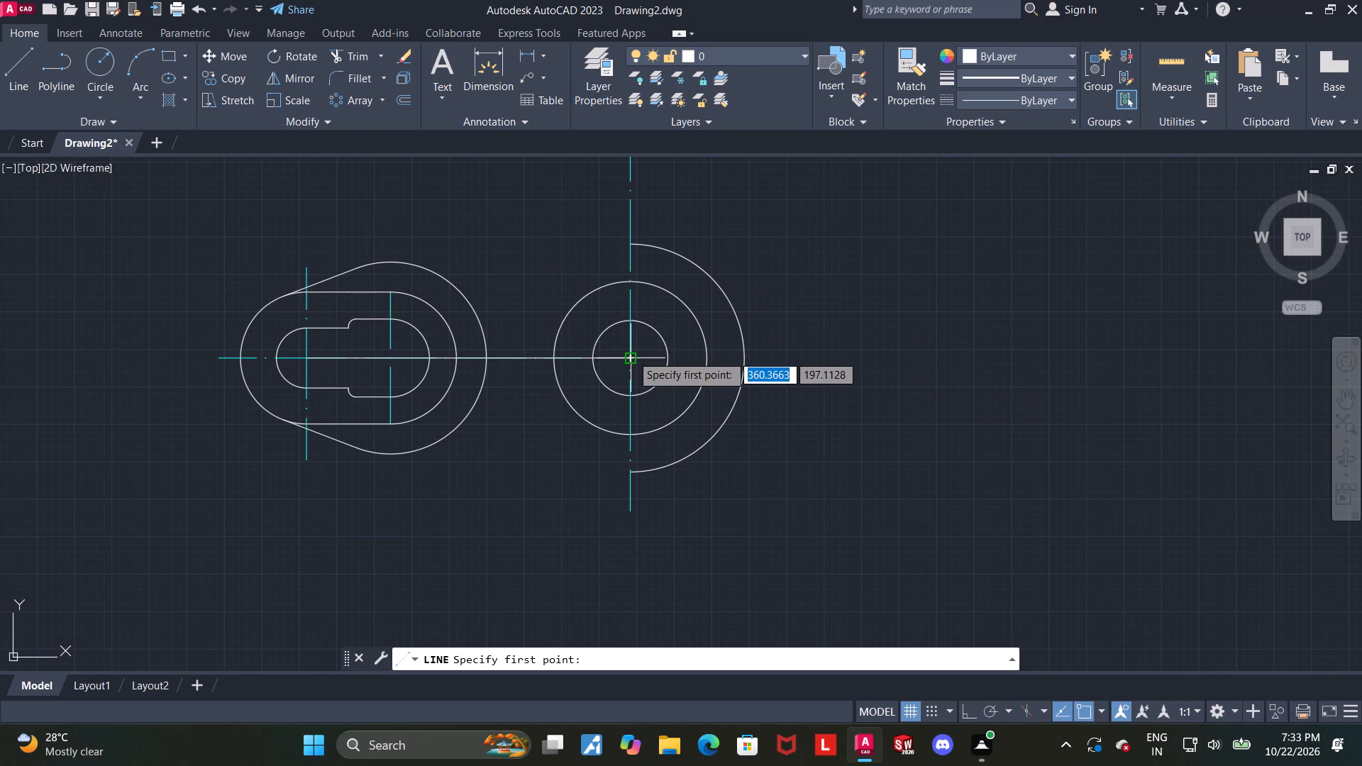
pyautogui.click(631, 355)
pyautogui.press('F8')
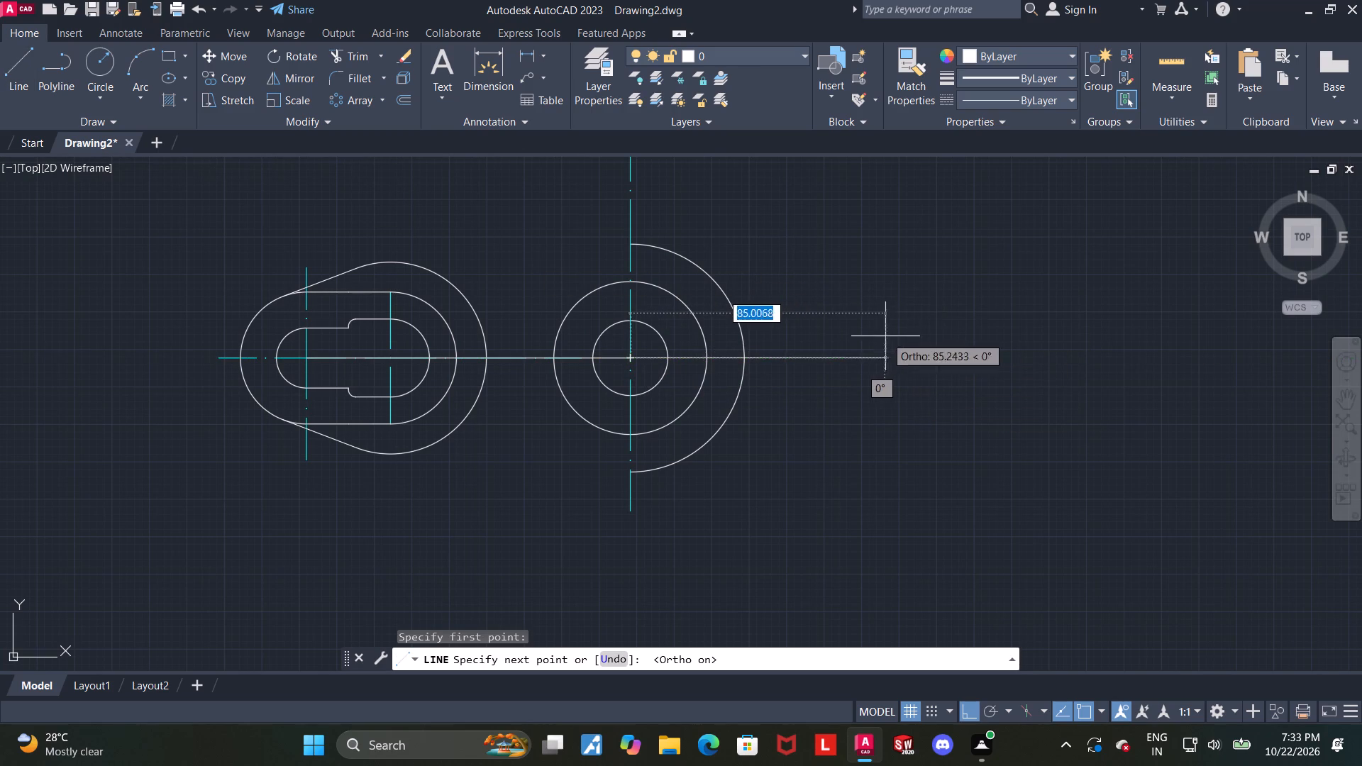
pyautogui.click(819, 334)
pyautogui.press('Escape')
# Erase the solid white horizontal line joining the slot end's centre to the concentric circles' centre.
pyautogui.click(500, 357)
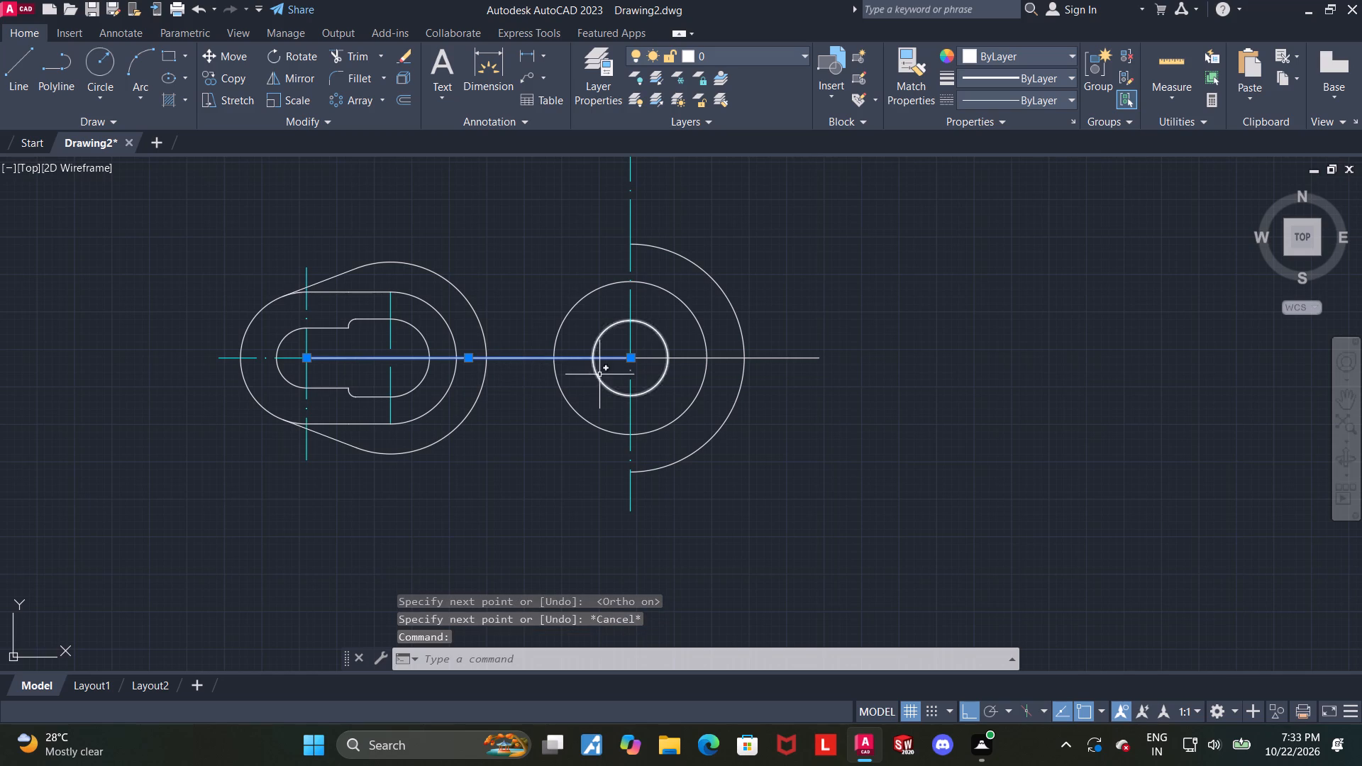
pyautogui.press('Delete')
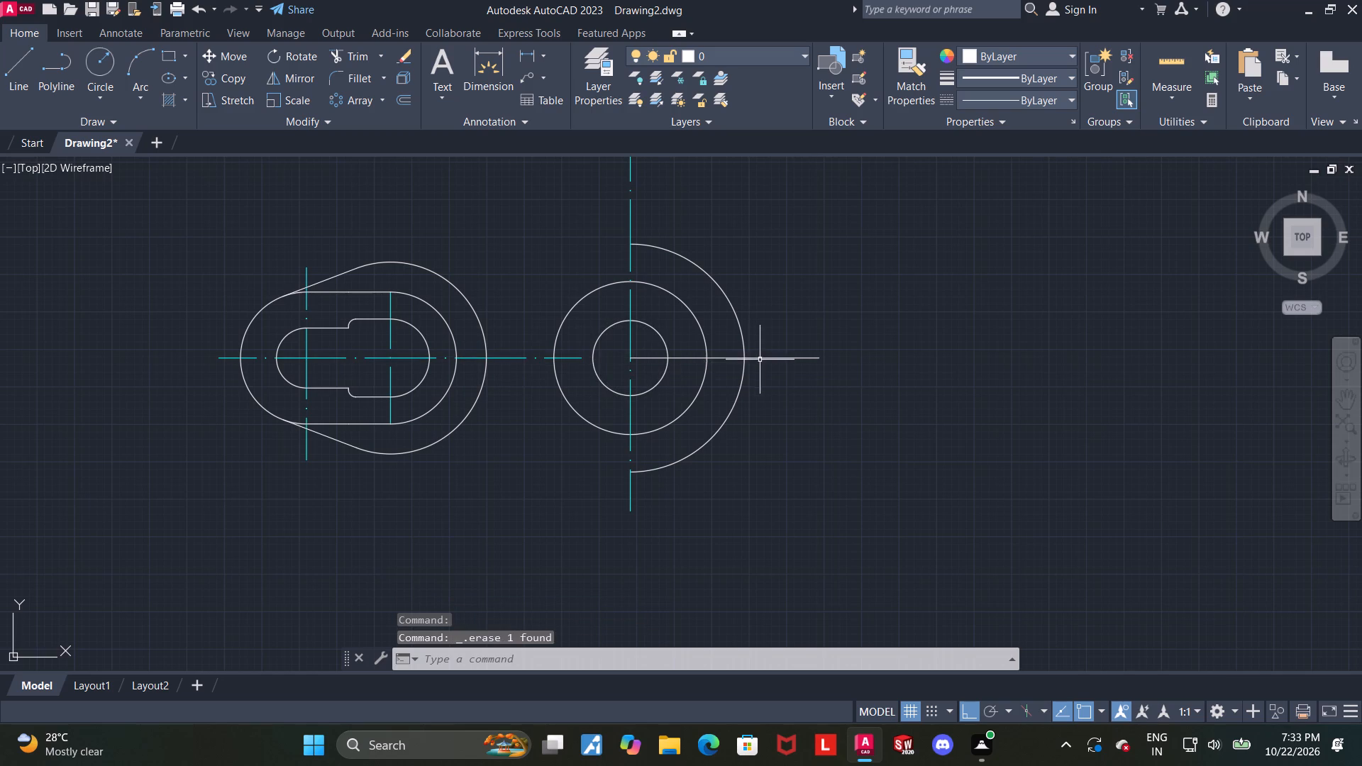
# Give the new horizontal line through the trimmed arc the ACAD_ISO04W100 linetype and the colour cyan.
pyautogui.click(762, 359)
pyautogui.click(1048, 92)
pyautogui.click(1021, 163)
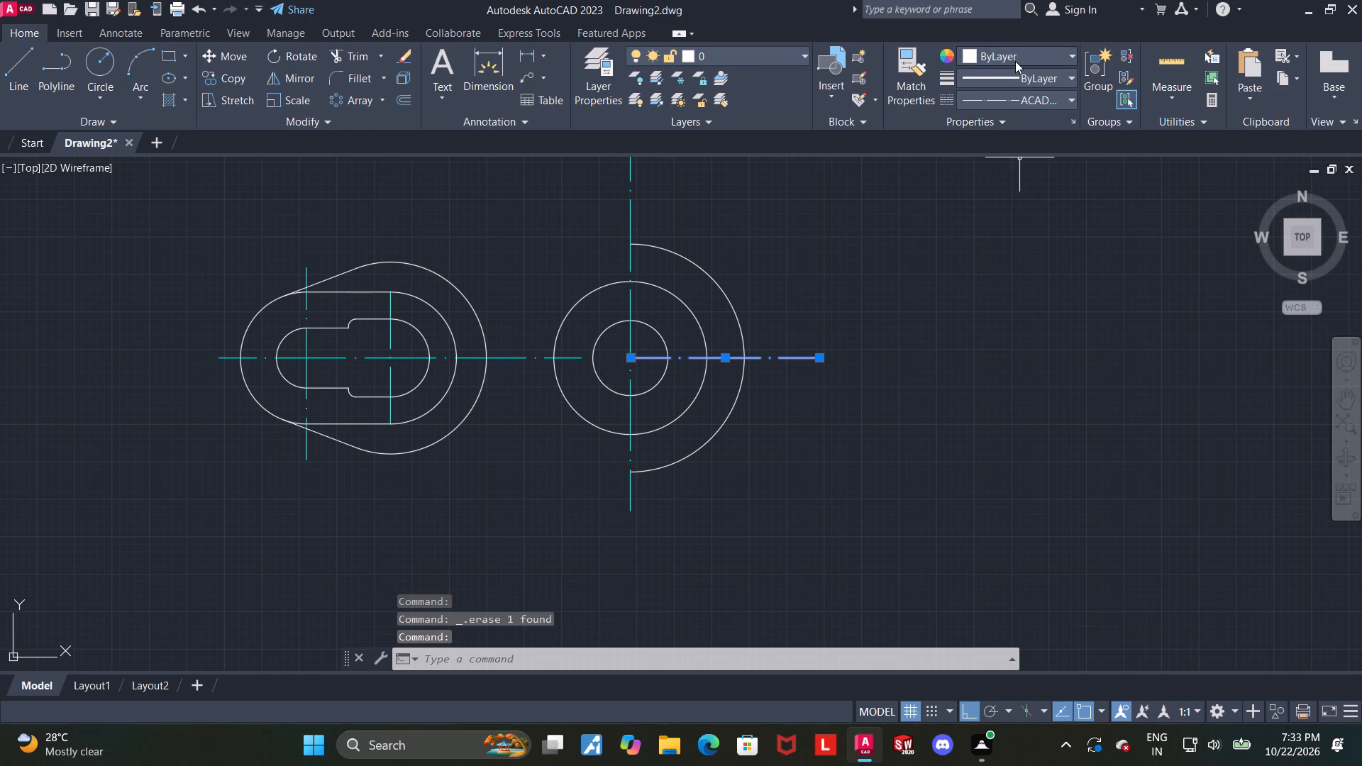
pyautogui.click(1015, 59)
pyautogui.click(1026, 229)
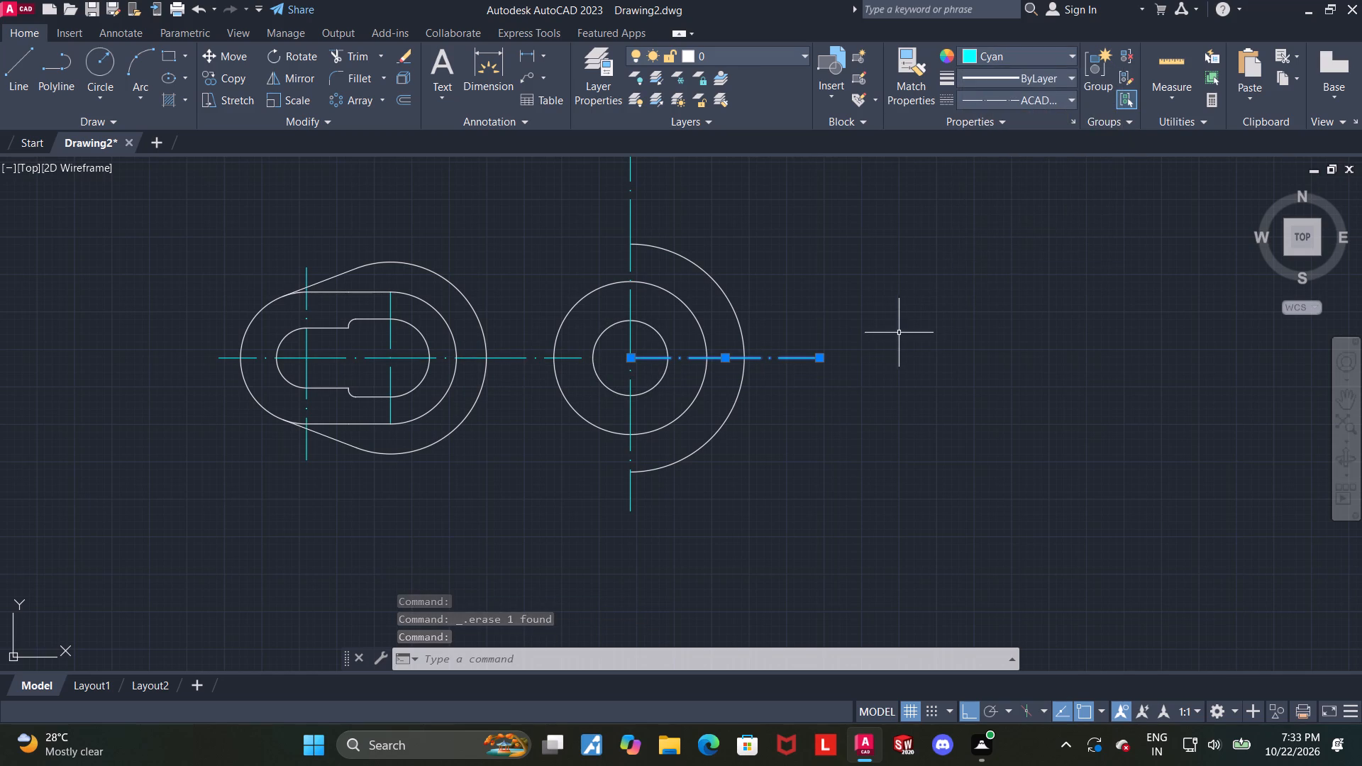
pyautogui.press('Escape')
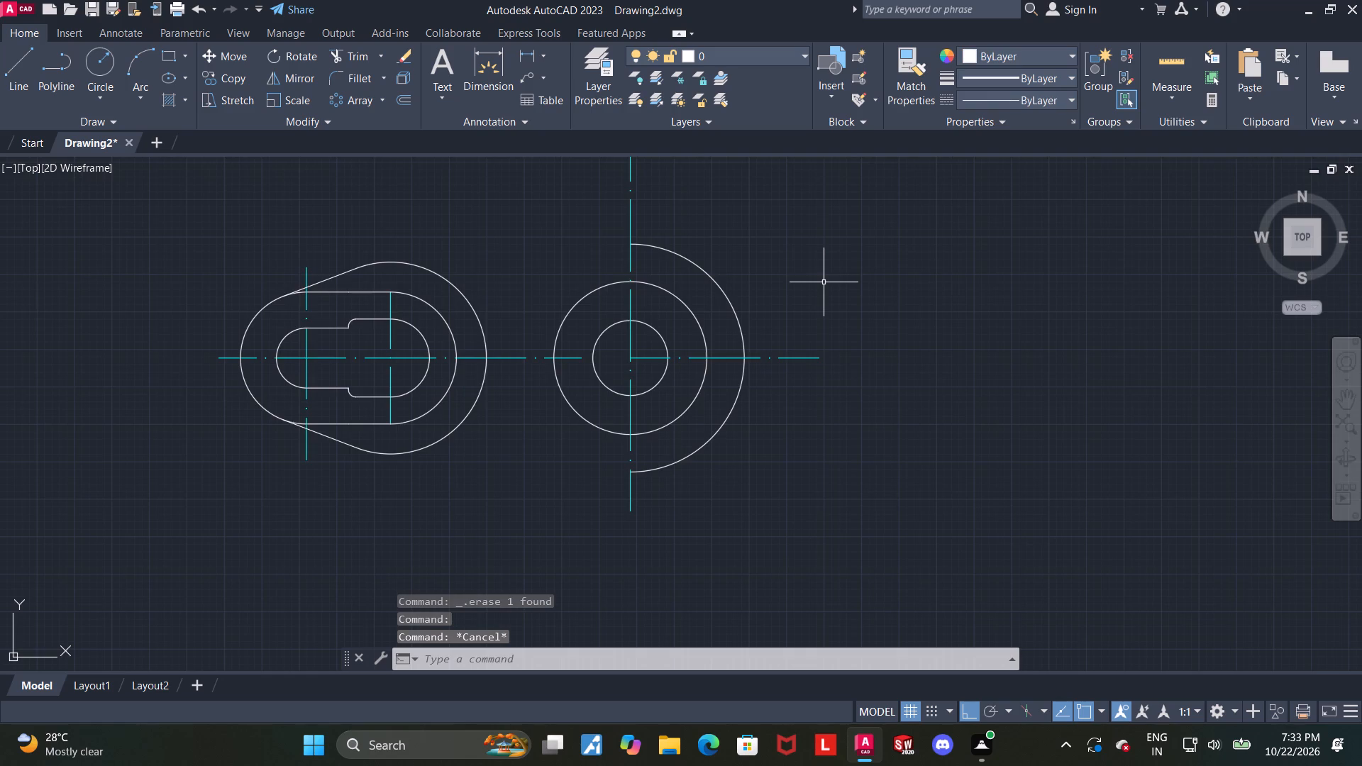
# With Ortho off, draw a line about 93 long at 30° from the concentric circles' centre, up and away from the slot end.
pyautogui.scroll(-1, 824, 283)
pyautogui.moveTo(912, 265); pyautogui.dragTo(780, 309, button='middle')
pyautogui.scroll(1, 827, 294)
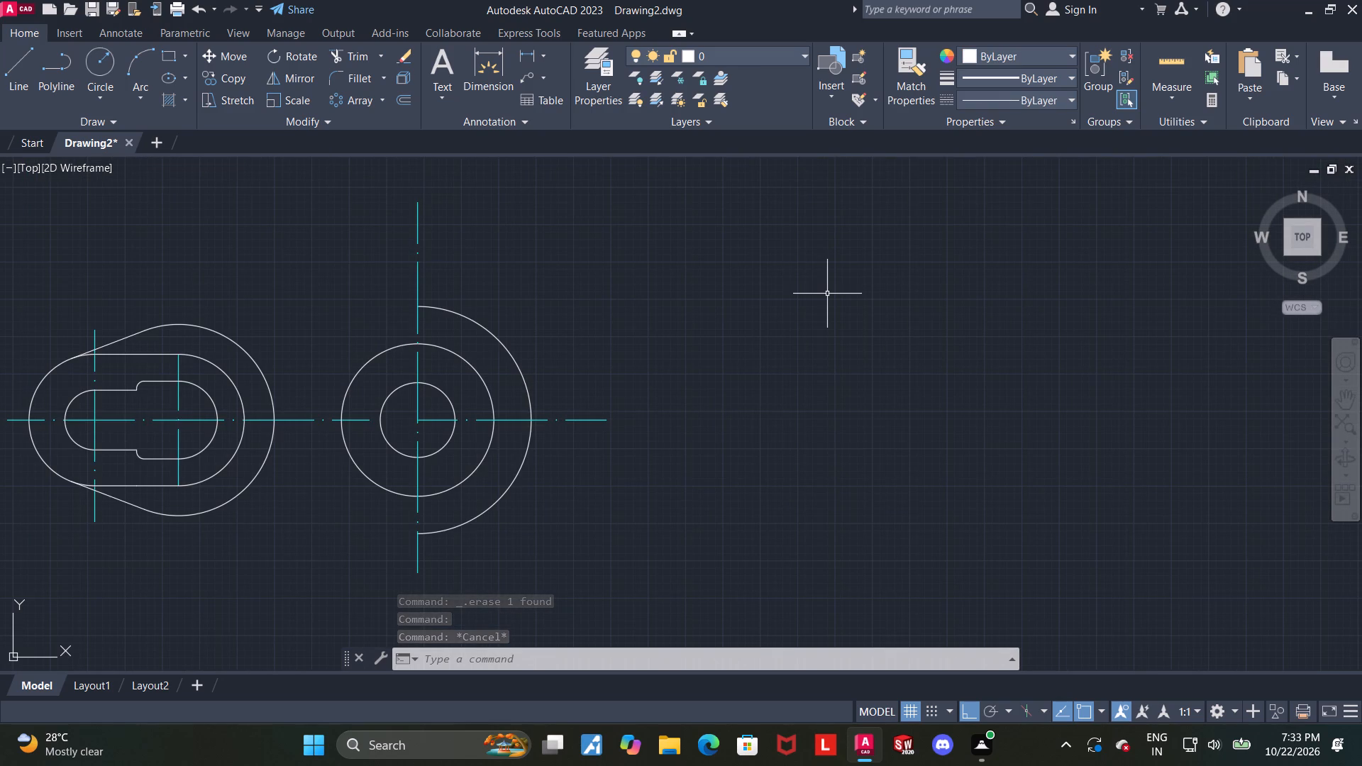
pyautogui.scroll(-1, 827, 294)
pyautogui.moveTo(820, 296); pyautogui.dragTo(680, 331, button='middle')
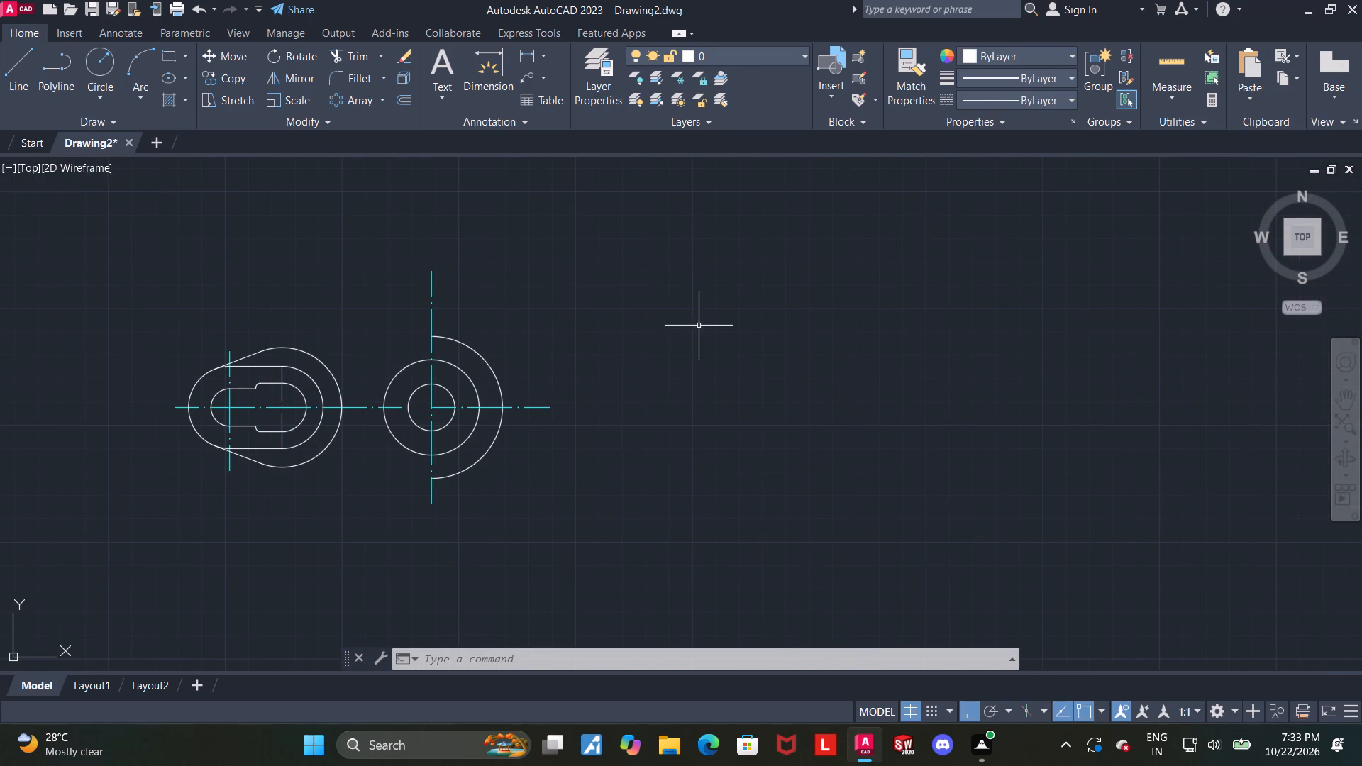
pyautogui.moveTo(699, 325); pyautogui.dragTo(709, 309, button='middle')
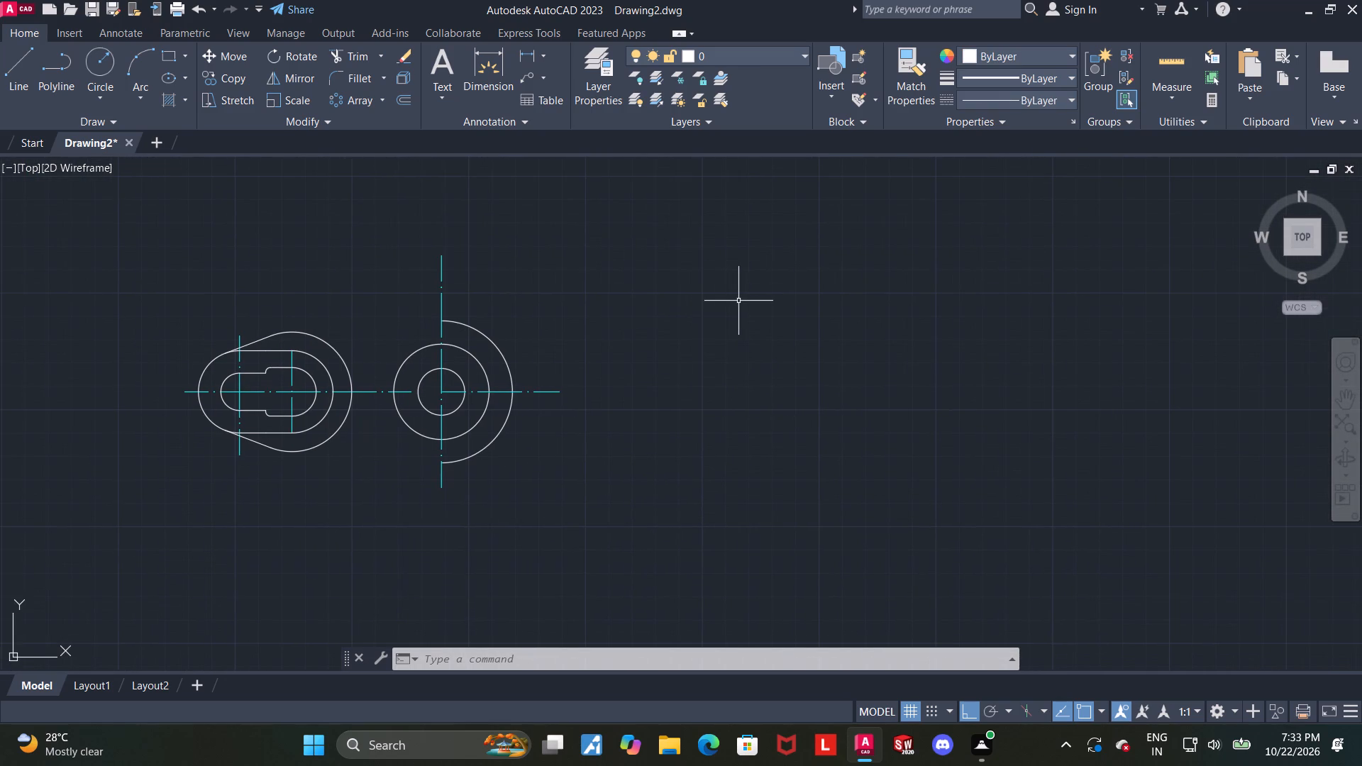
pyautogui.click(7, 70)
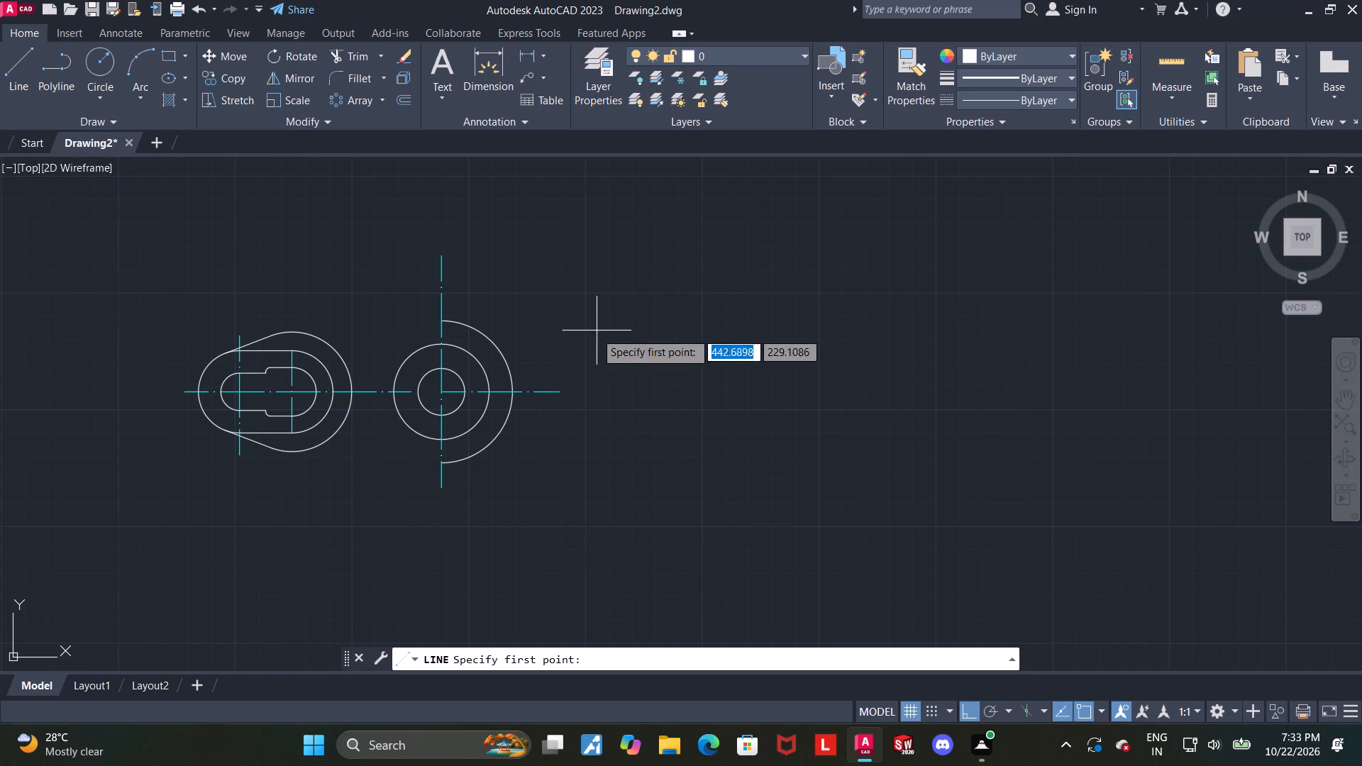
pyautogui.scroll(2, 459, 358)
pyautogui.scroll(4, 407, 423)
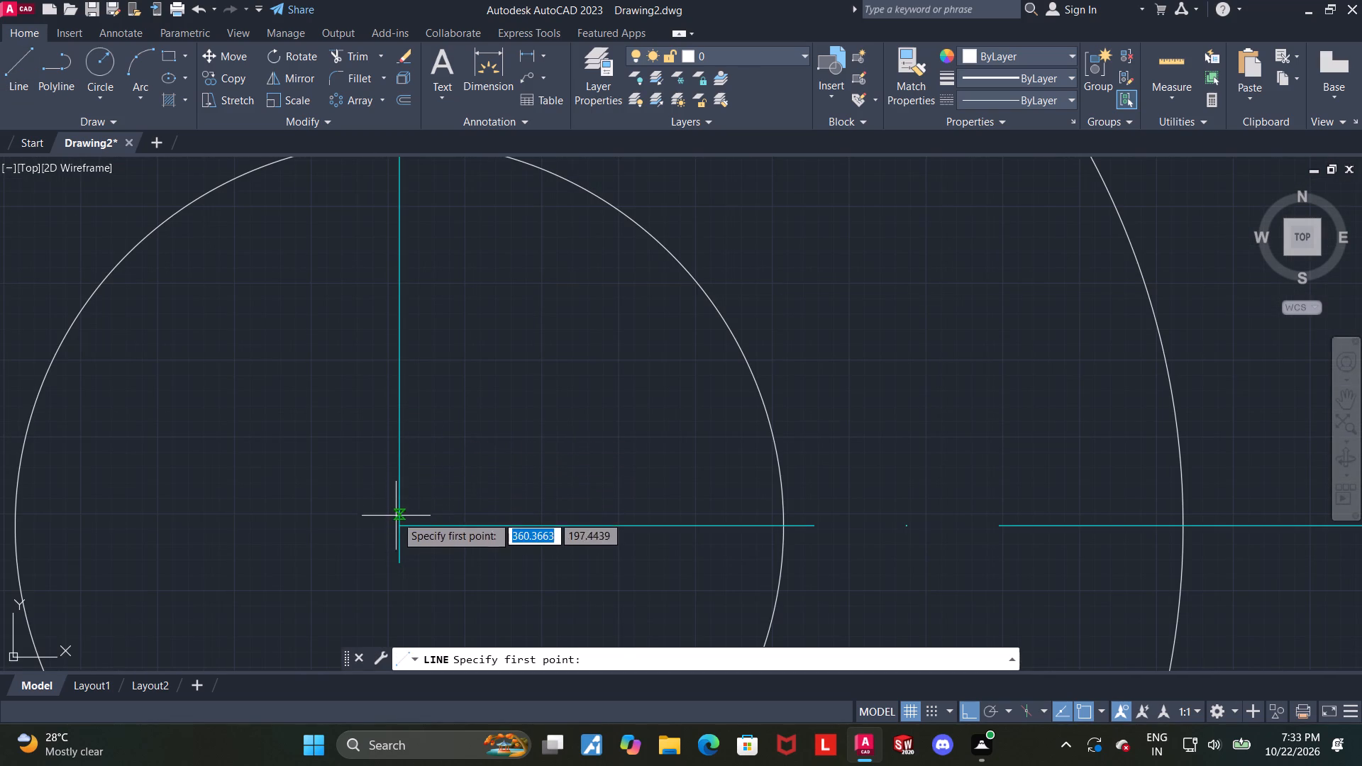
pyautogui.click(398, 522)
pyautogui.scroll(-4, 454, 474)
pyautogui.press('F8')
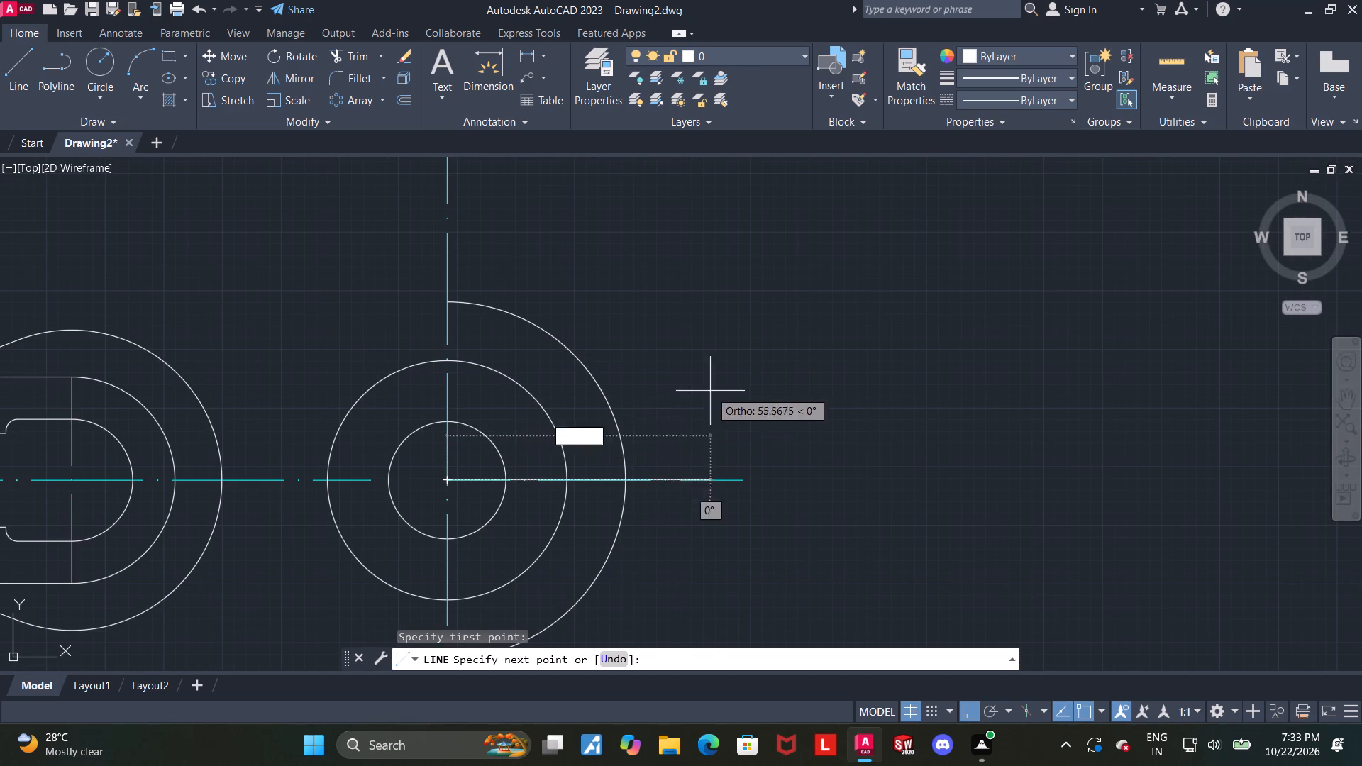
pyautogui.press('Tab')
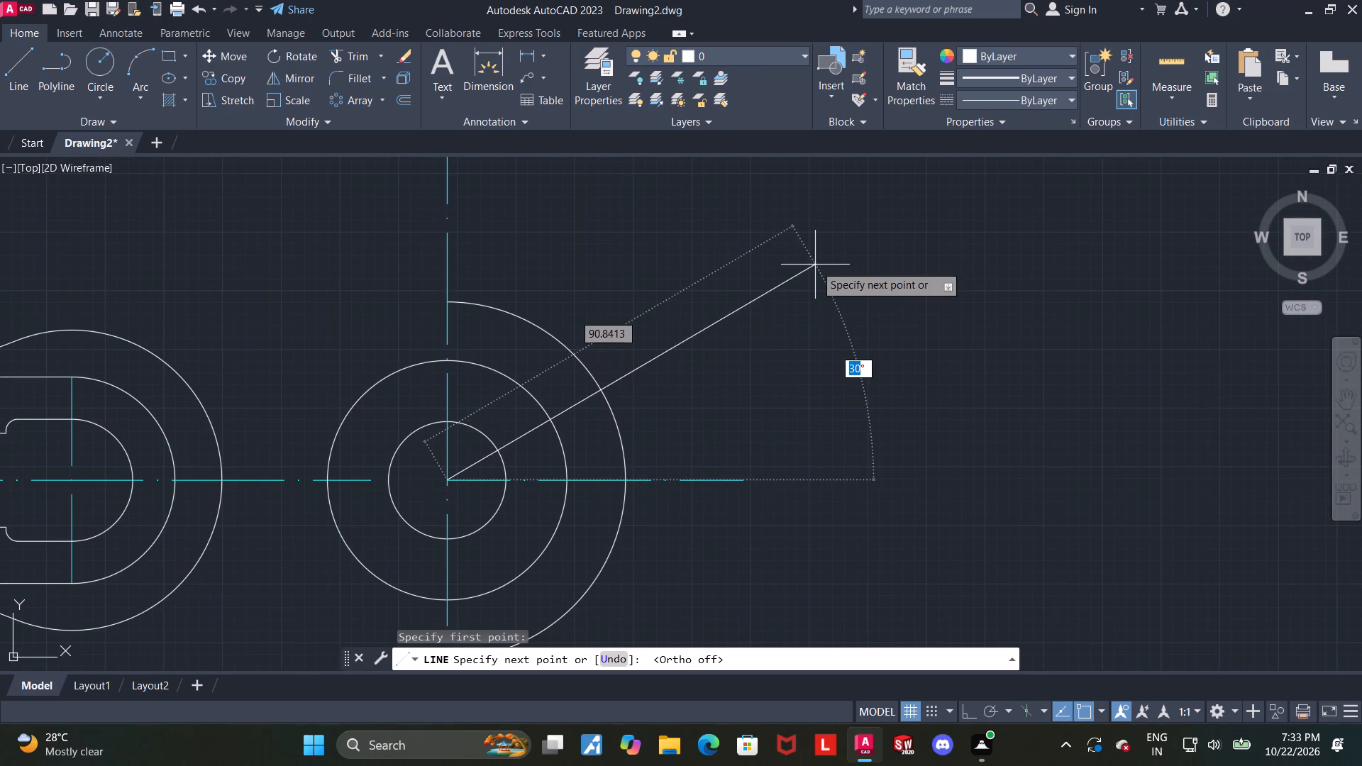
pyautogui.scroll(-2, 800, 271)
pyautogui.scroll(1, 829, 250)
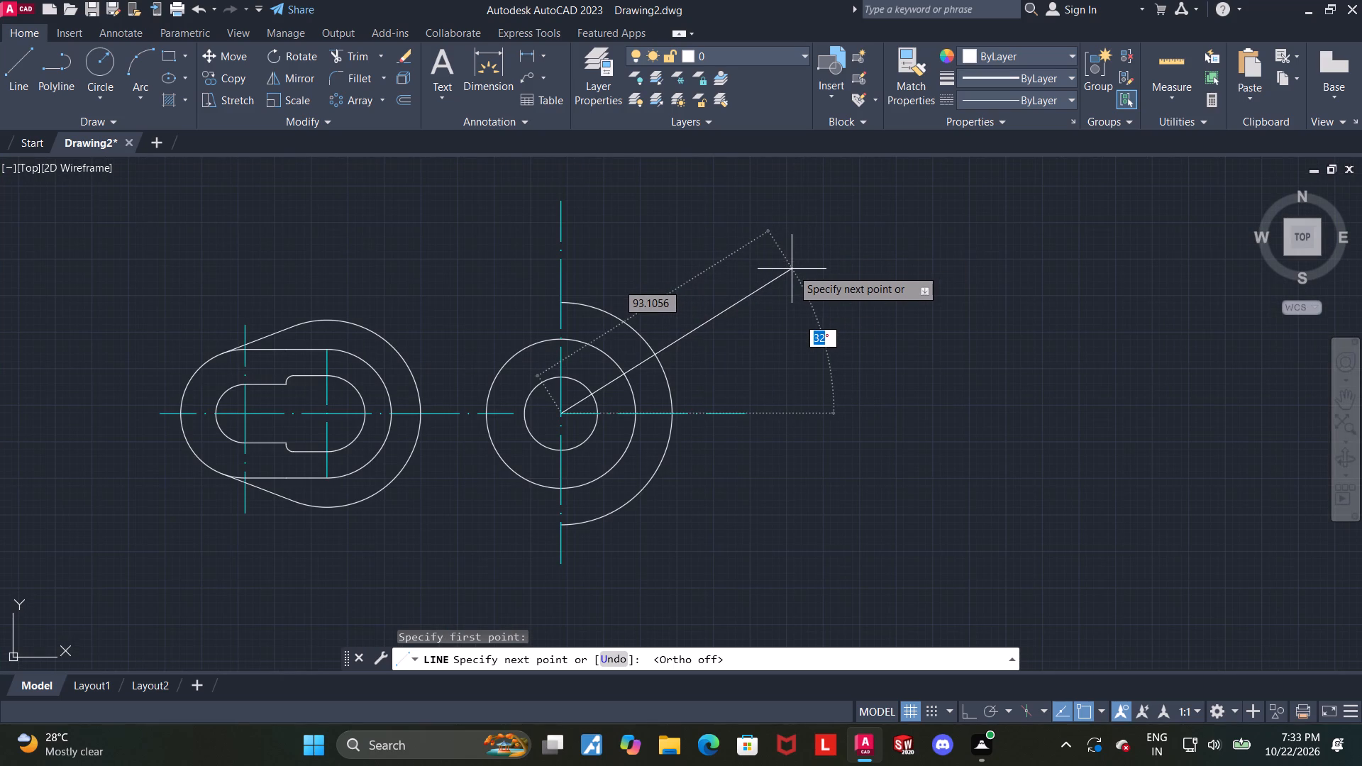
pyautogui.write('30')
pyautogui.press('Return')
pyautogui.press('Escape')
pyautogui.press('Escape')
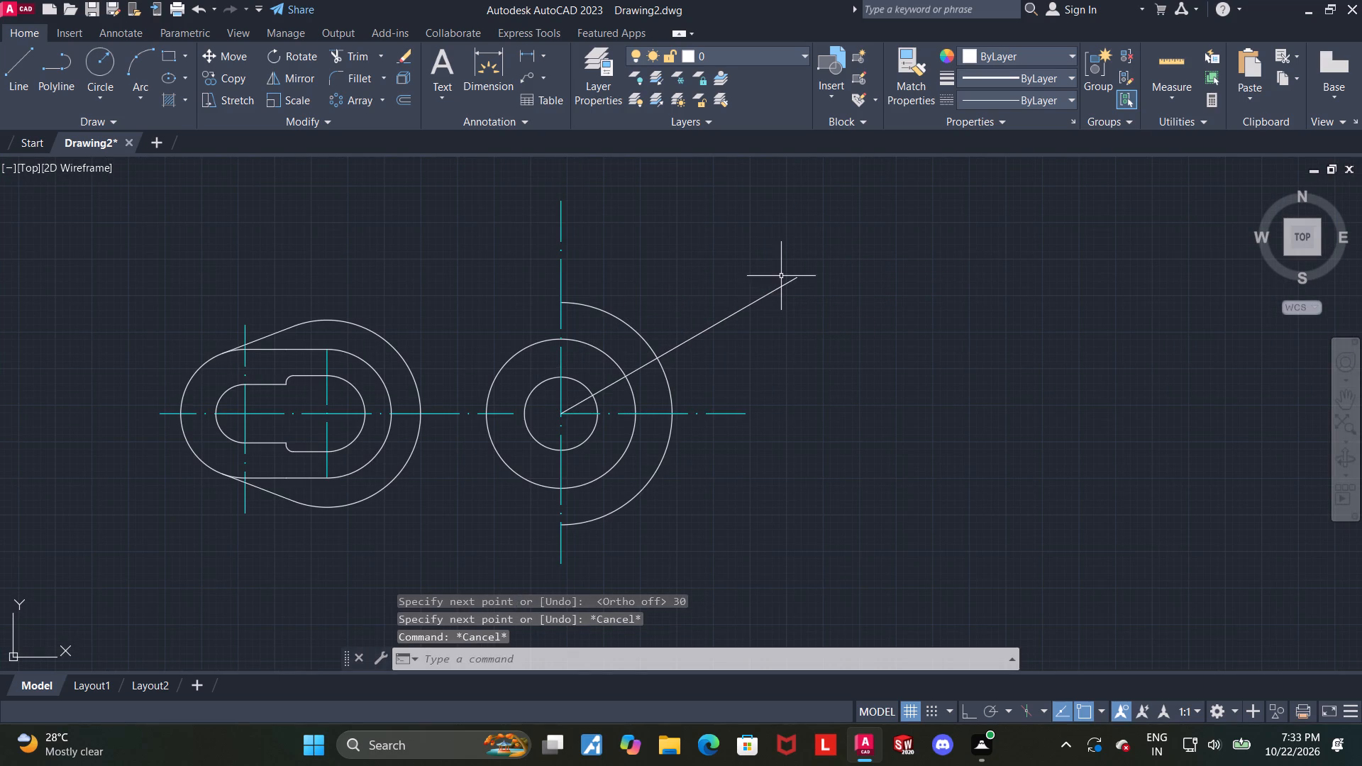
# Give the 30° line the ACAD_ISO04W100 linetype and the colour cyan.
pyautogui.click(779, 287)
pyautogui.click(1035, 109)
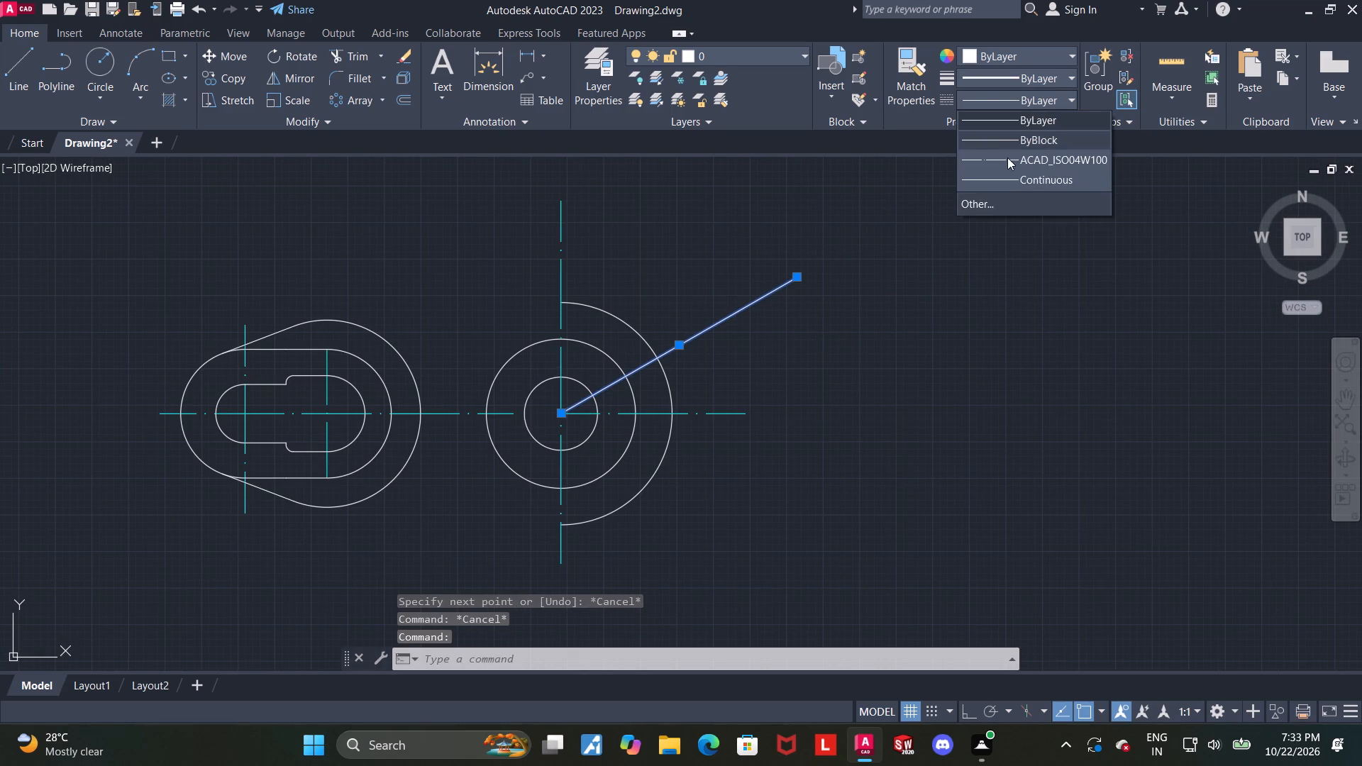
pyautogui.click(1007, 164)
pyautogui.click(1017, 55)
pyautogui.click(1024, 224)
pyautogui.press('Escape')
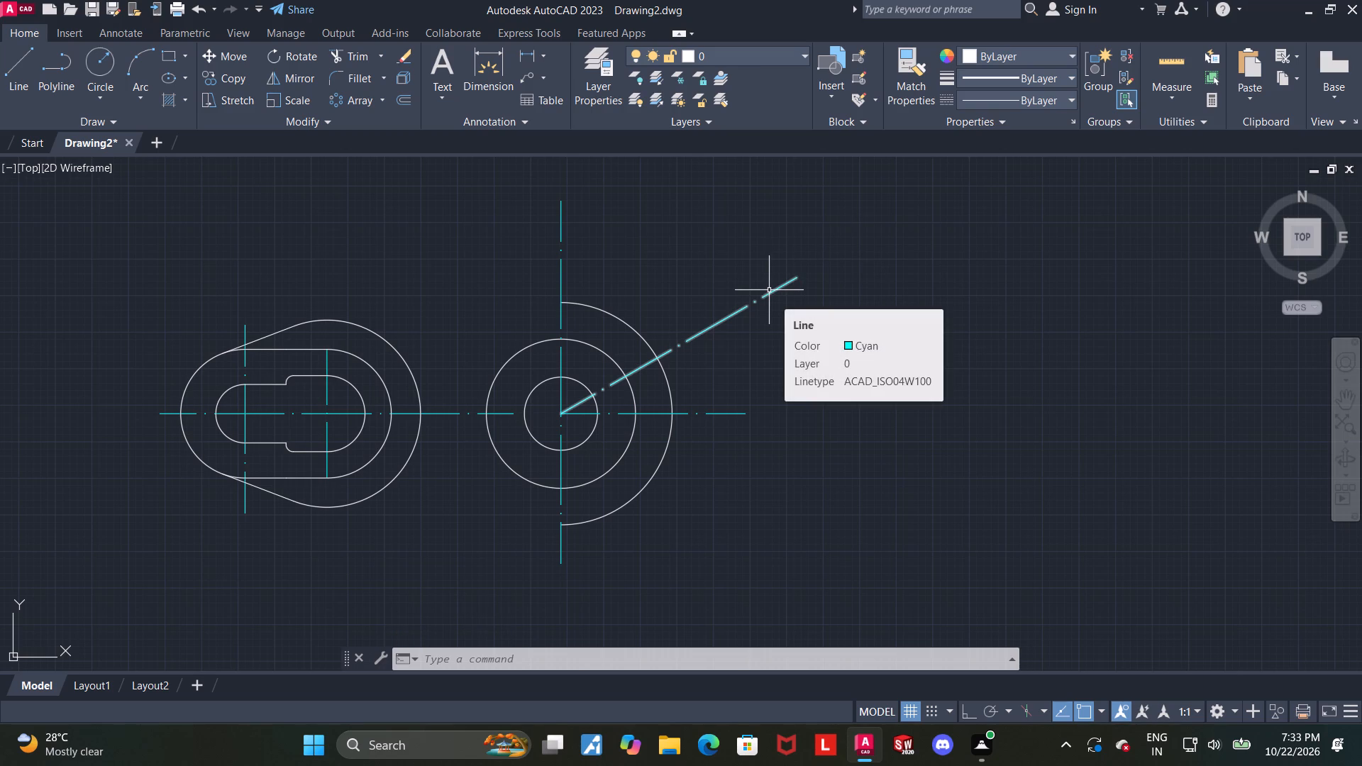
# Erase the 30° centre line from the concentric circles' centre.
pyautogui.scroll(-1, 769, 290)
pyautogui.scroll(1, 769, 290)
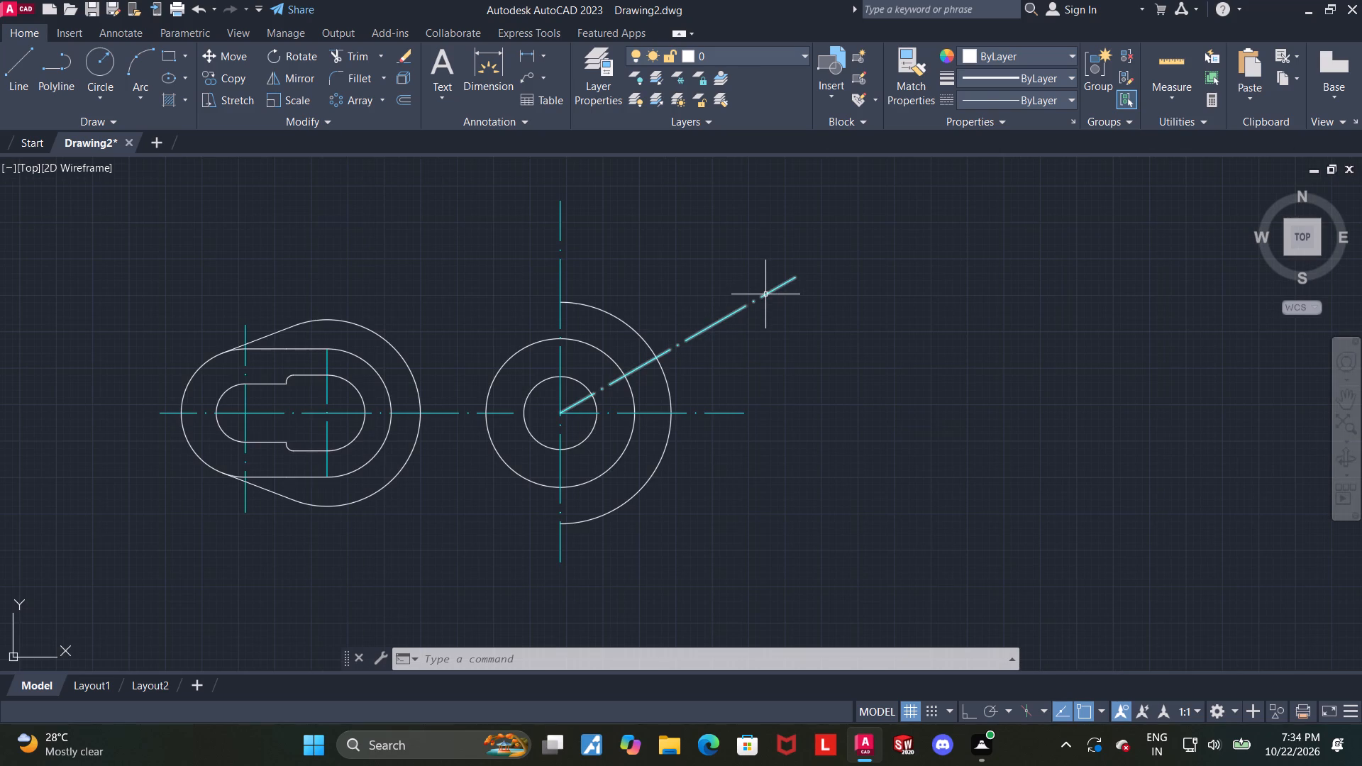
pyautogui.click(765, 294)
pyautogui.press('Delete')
# Draw a line 57 long at 30° from the concentric circles' centre, up and away from the slot end.
pyautogui.click(19, 60)
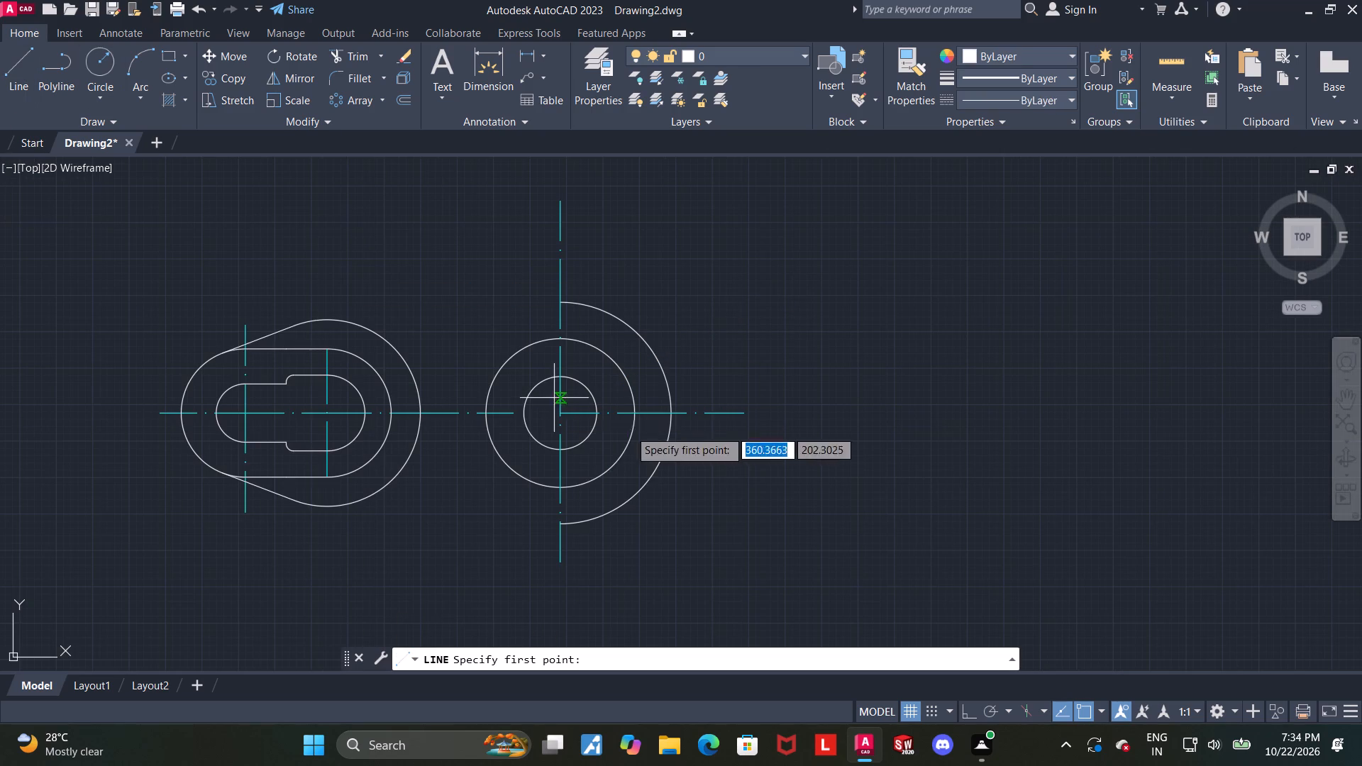
pyautogui.scroll(2, 574, 406)
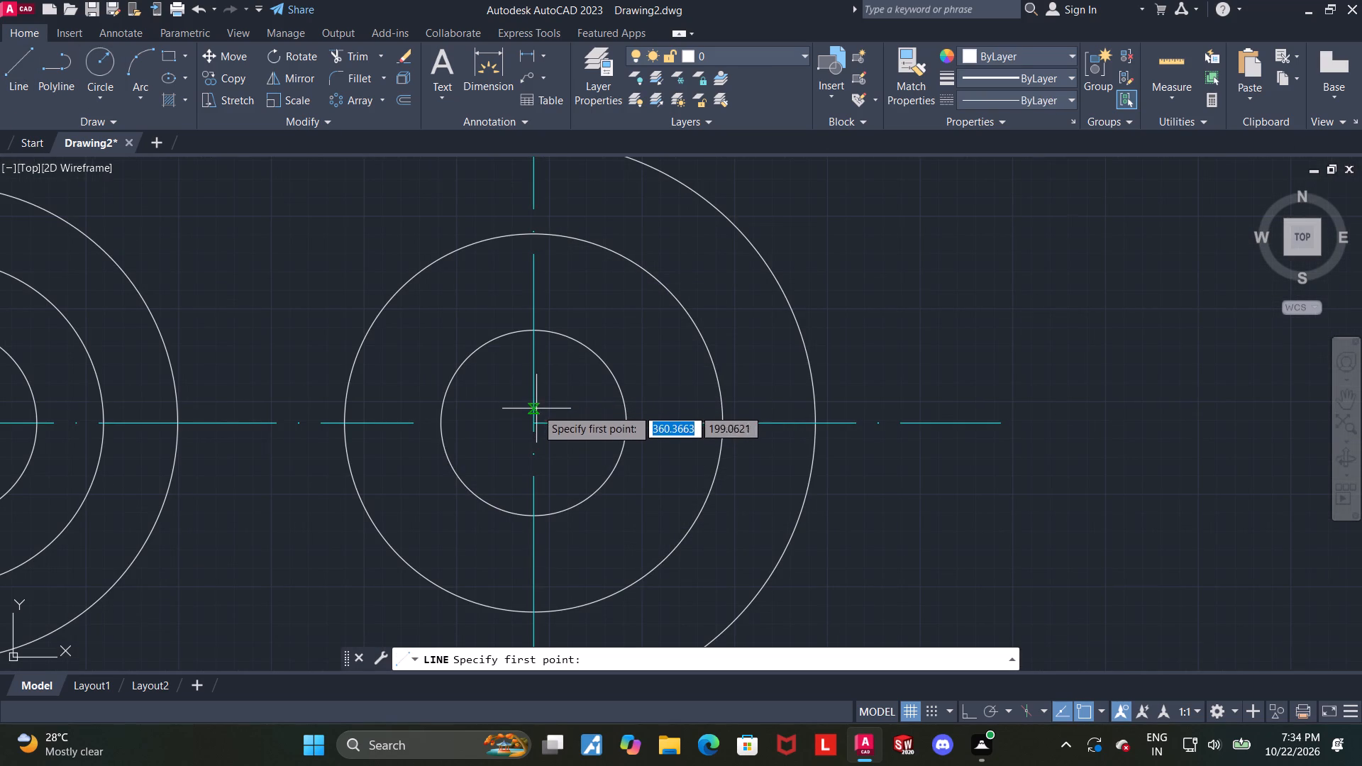
pyautogui.click(535, 416)
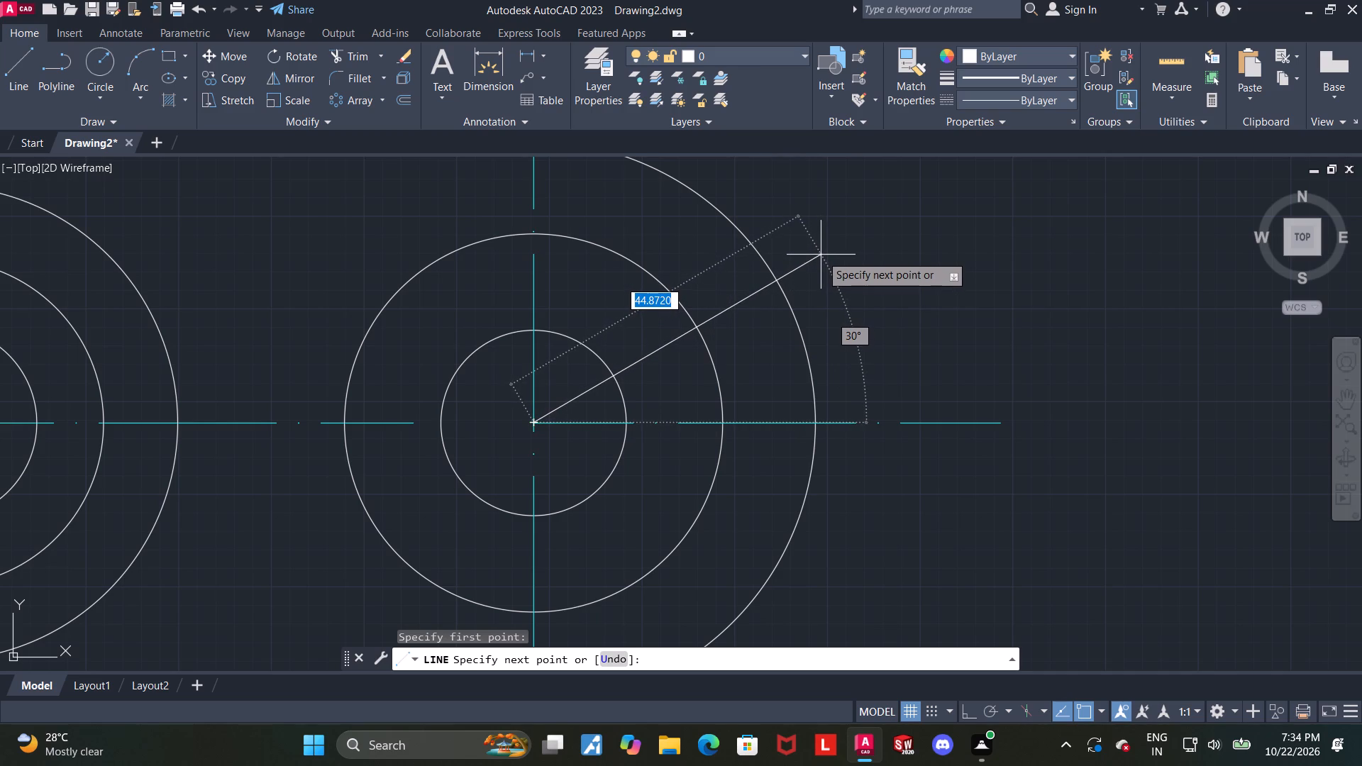
pyautogui.write('57')
pyautogui.press('Tab')
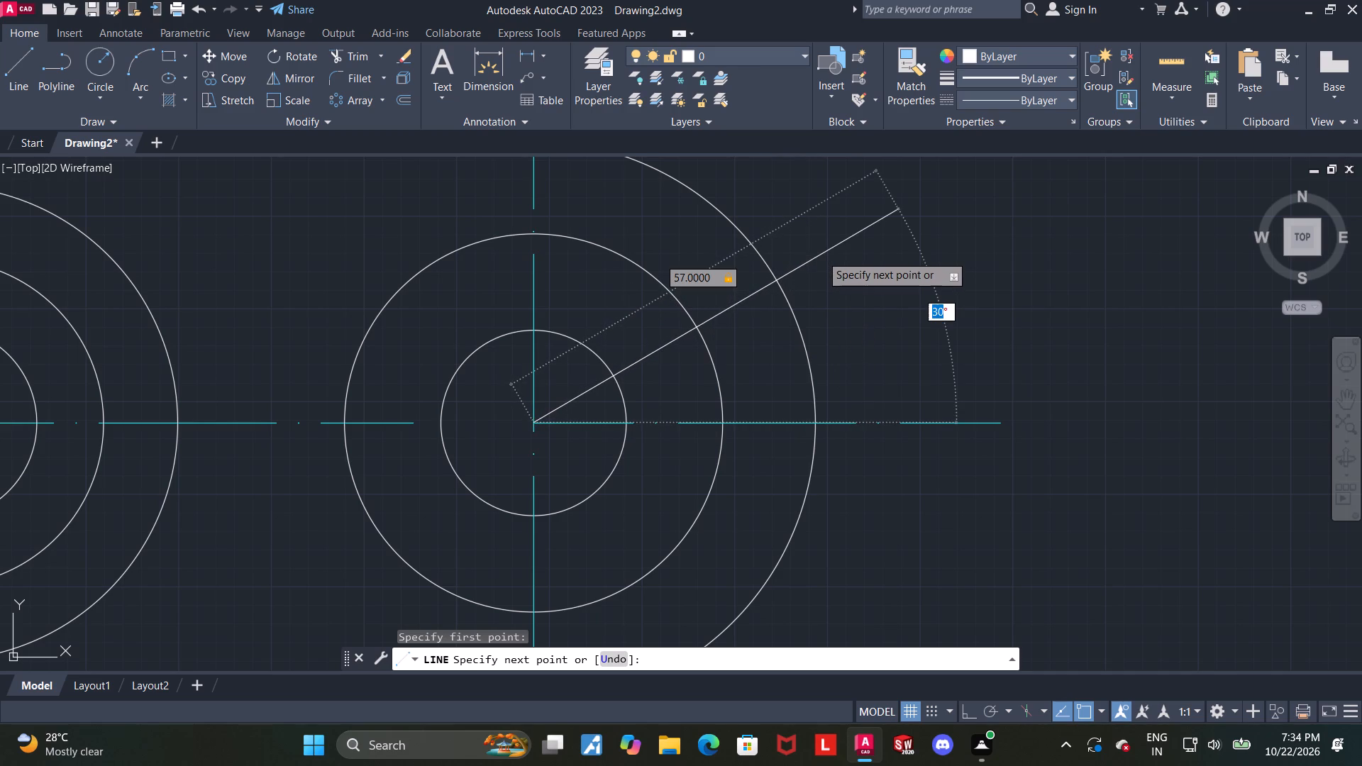
pyautogui.press('Return')
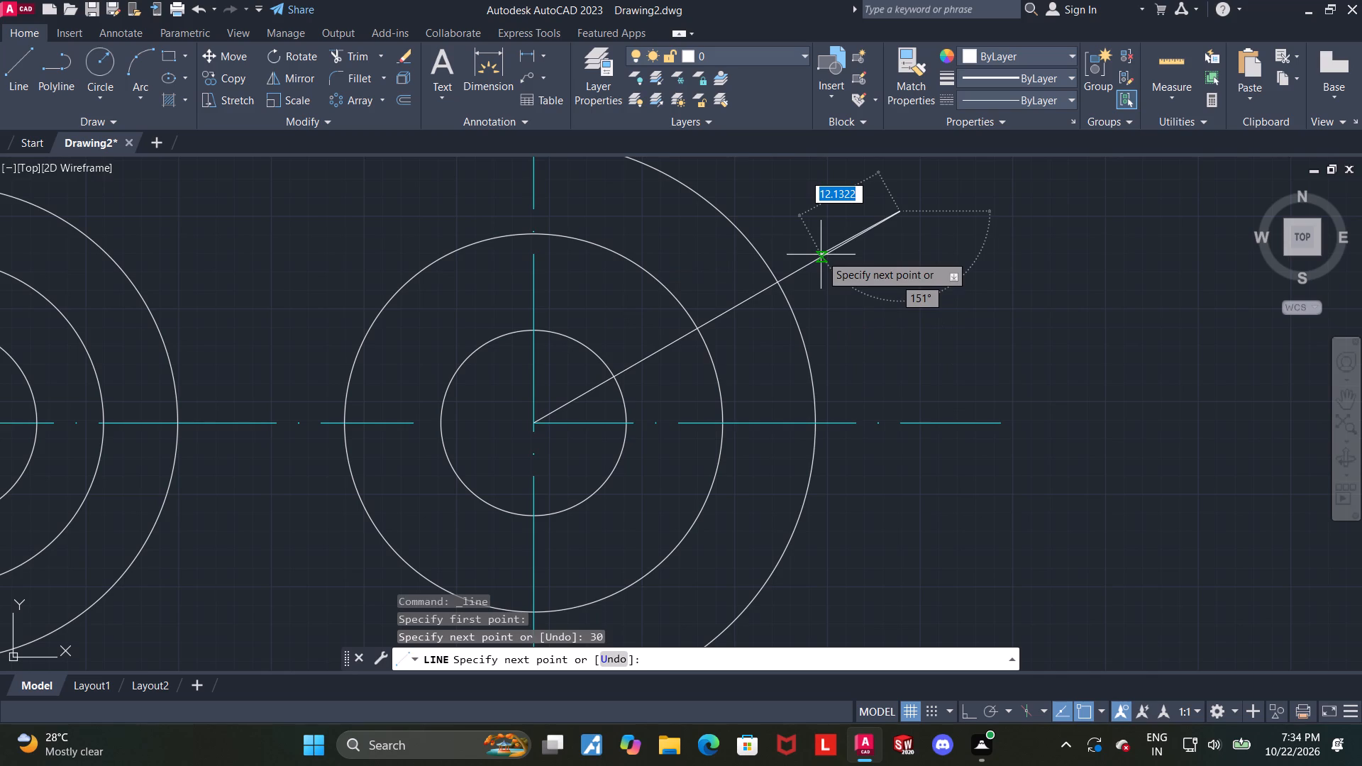
pyautogui.press('Escape')
pyautogui.press('Escape')
# Give the 57 long inclined line the ACAD_ISO04W100 linetype.
pyautogui.click(853, 235)
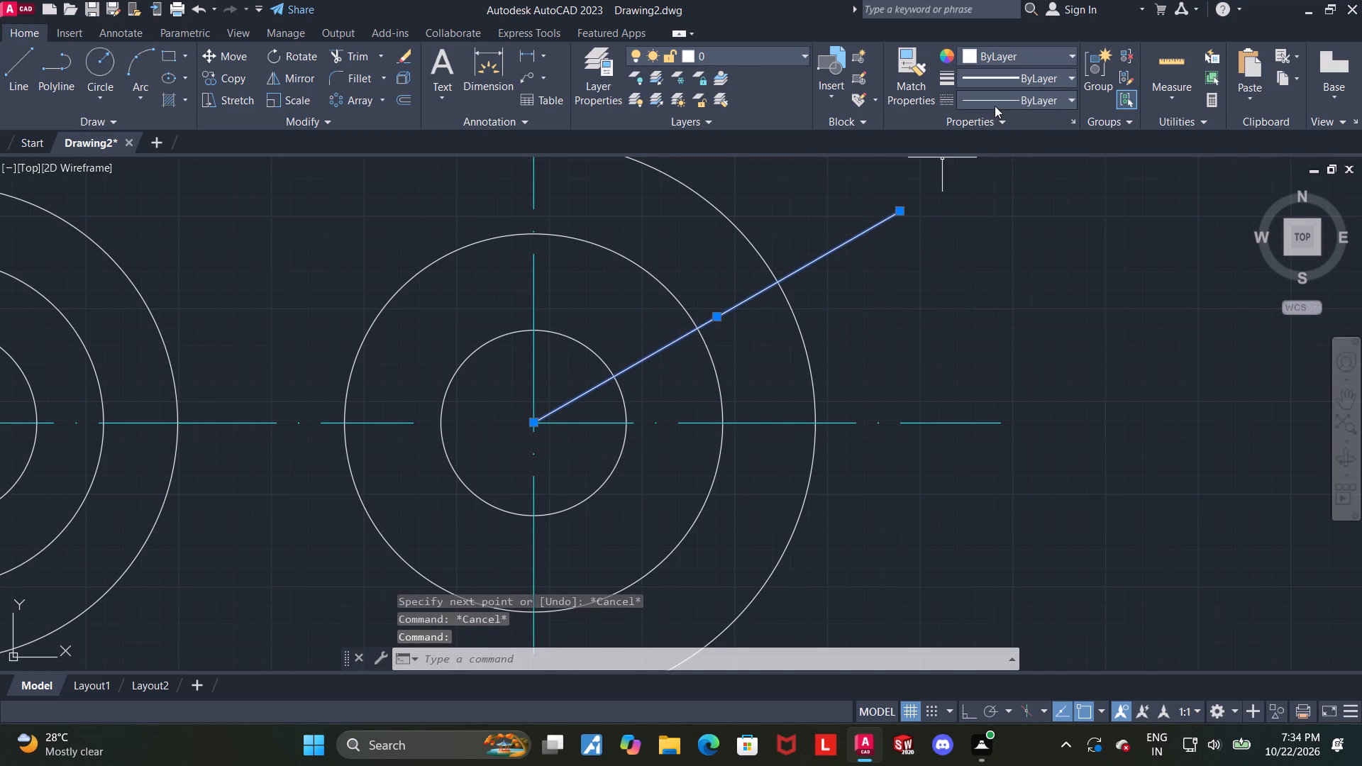
pyautogui.click(995, 106)
pyautogui.click(998, 163)
pyautogui.press('Escape')
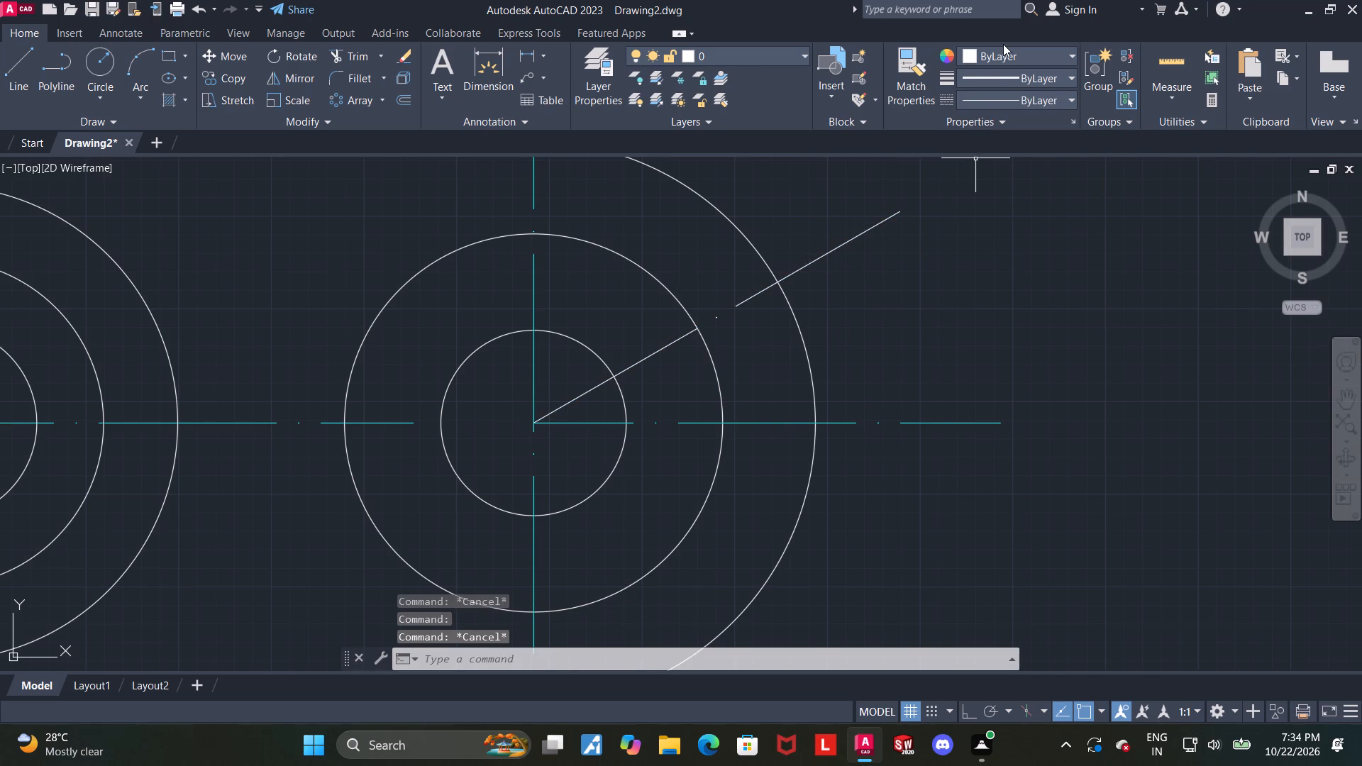
# Set the current object colour to cyan with nothing selected.
pyautogui.click(1003, 52)
pyautogui.click(1022, 222)
pyautogui.press('Escape')
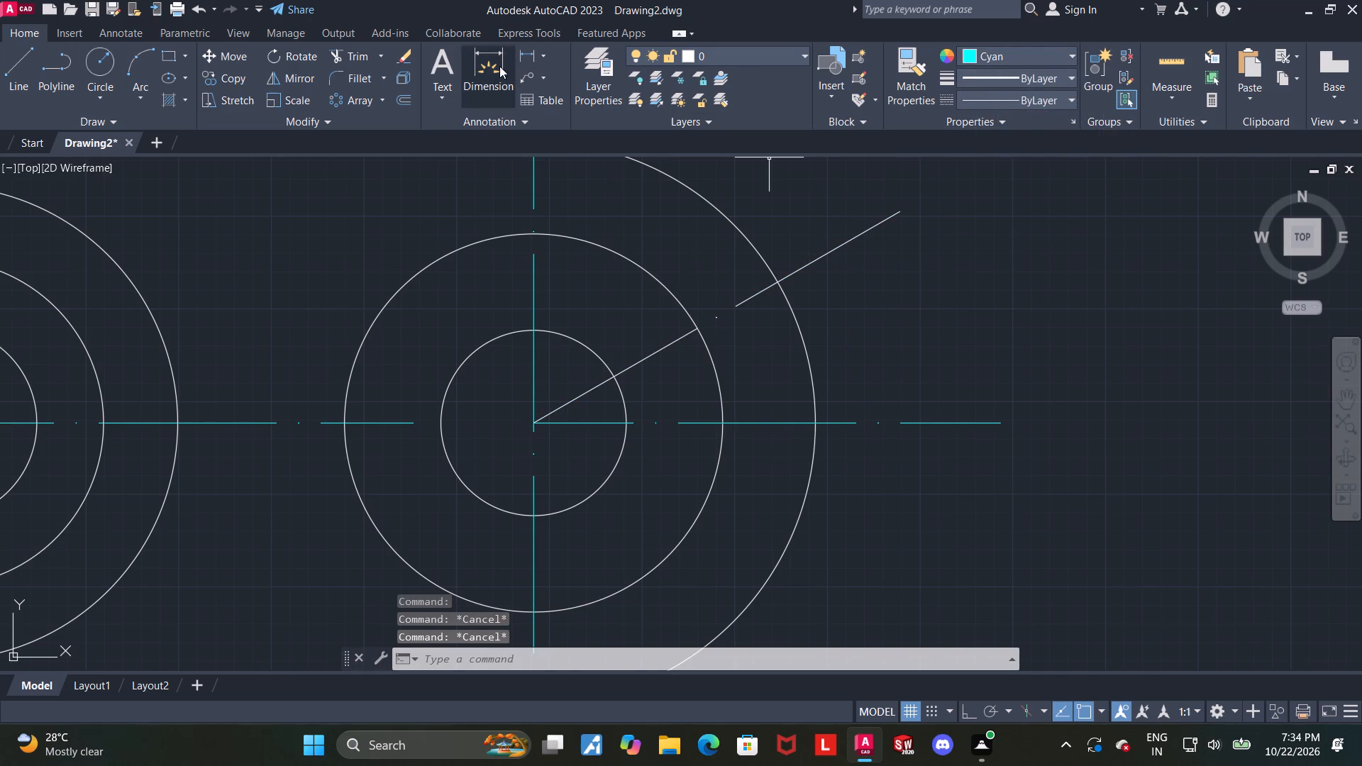
# Check the inclined line's length and its angle to the horizontal centre line with a dimension preview, without placing it.
pyautogui.click(491, 65)
pyautogui.click(858, 242)
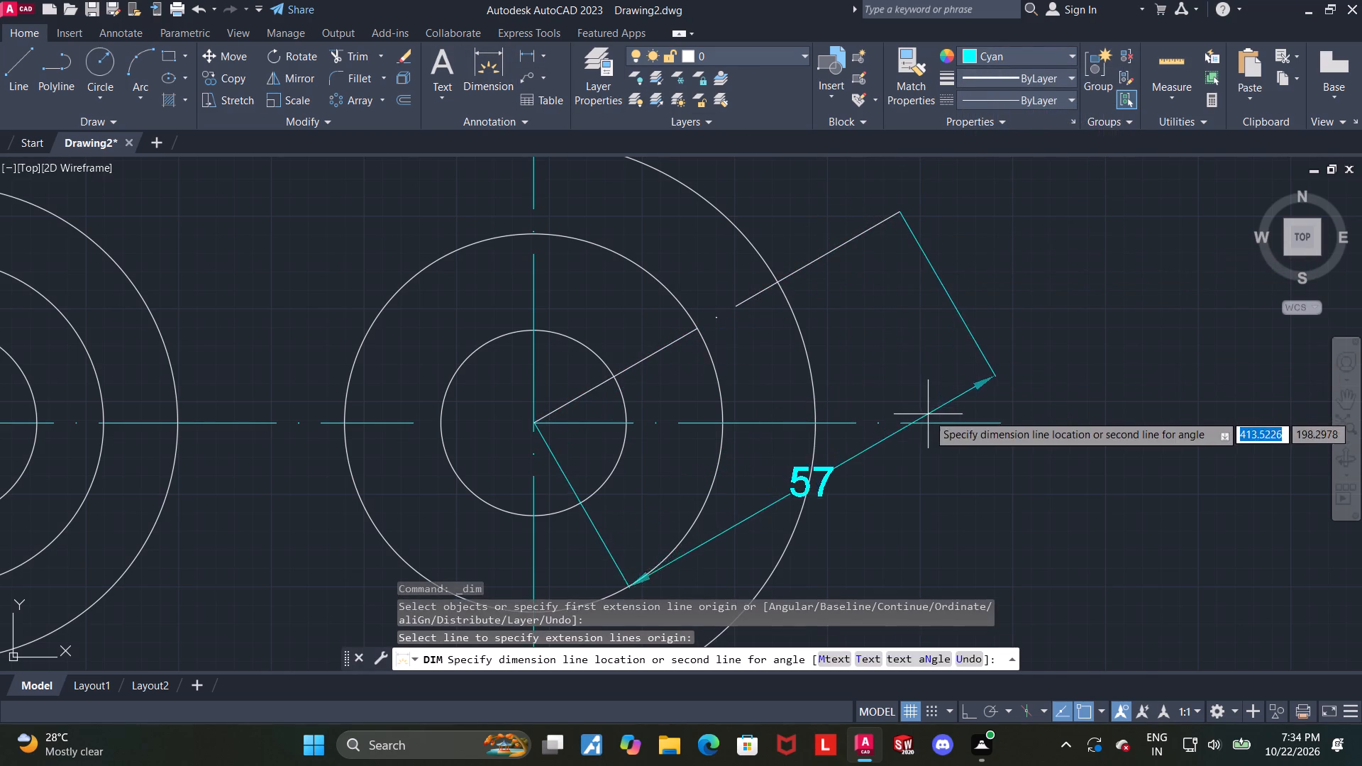
pyautogui.click(931, 420)
pyautogui.press('Escape')
pyautogui.press('Escape')
pyautogui.press('Escape')
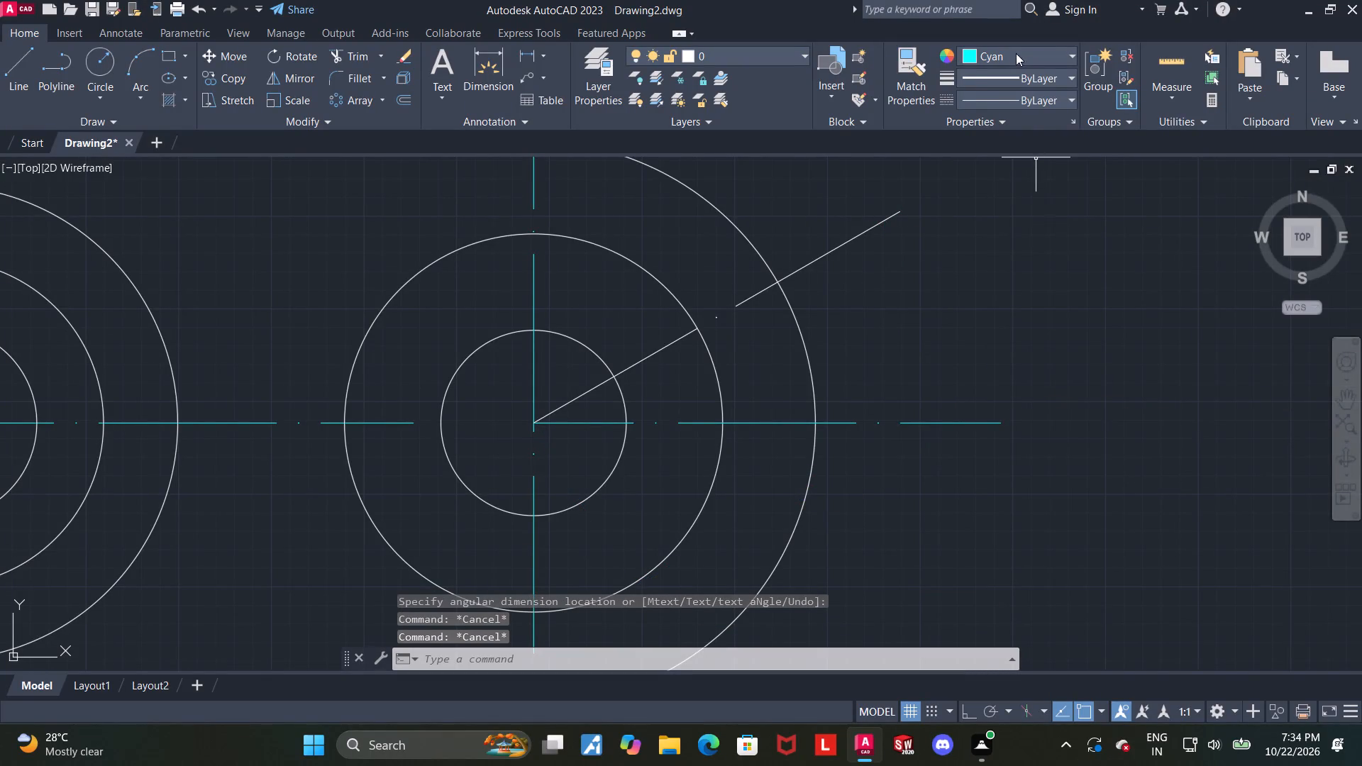
# Set the current object colour to white with nothing selected.
pyautogui.click(1016, 53)
pyautogui.click(1071, 229)
pyautogui.press('Escape')
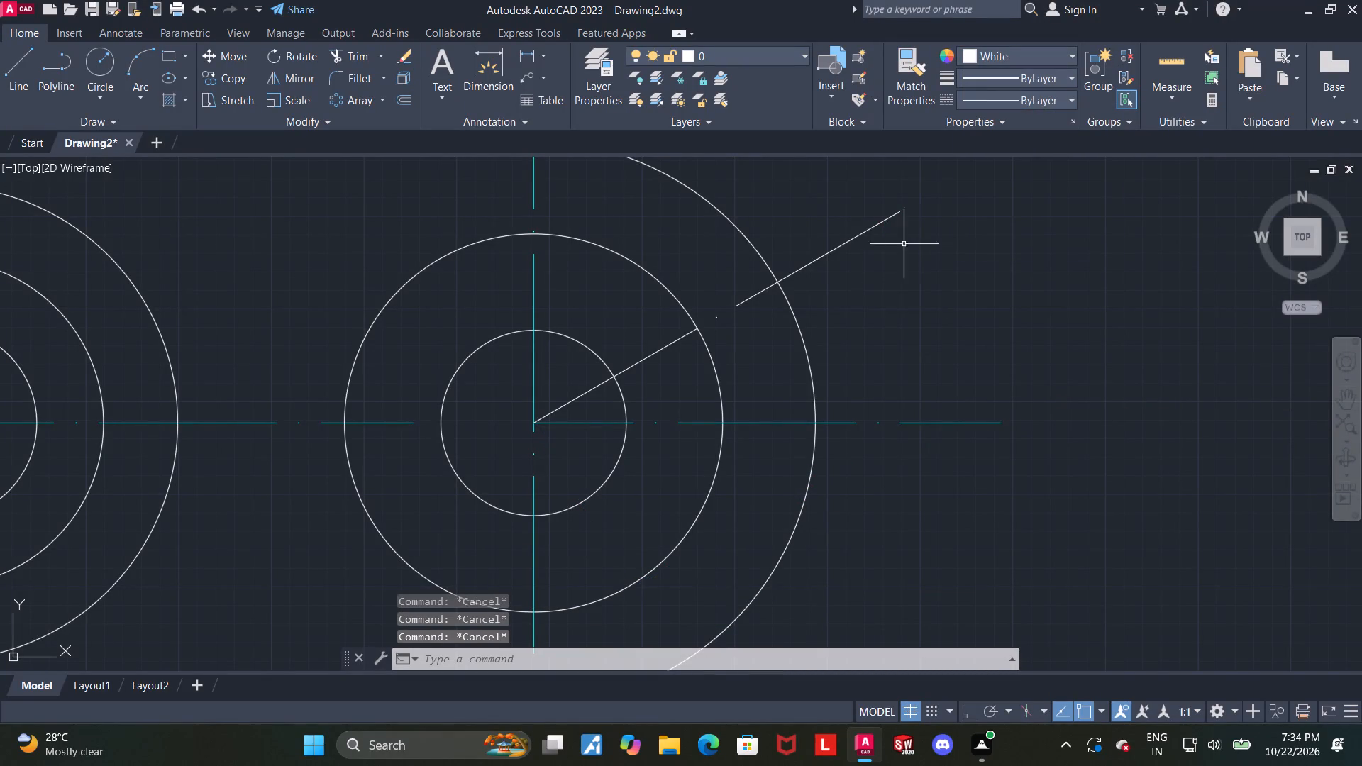
# Change the colour of the 57 long inclined line to cyan.
pyautogui.click(870, 228)
pyautogui.click(1008, 55)
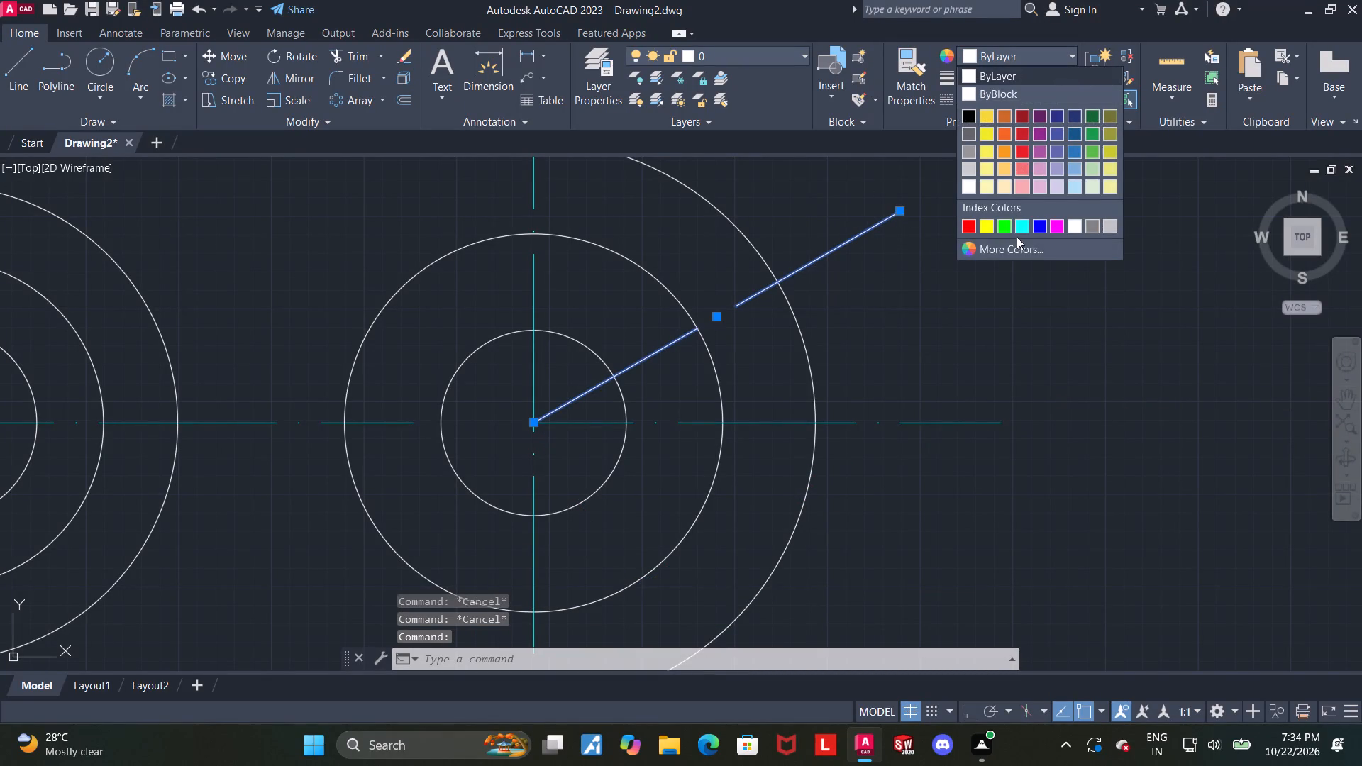
pyautogui.click(1019, 230)
pyautogui.press('Escape')
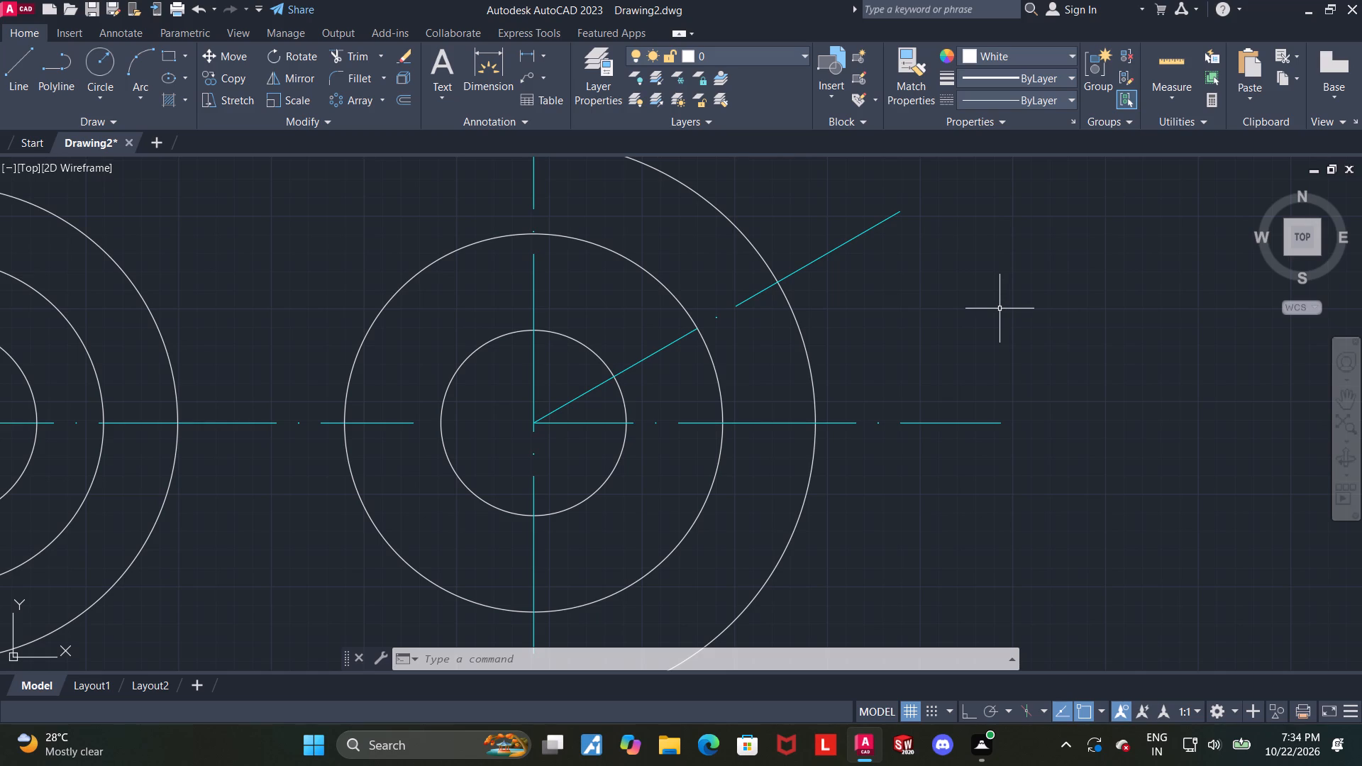
# Draw a line 12 long at 120° from the outer end of the cyan inclined line.
pyautogui.scroll(1, 994, 359)
pyautogui.scroll(-4, 912, 374)
pyautogui.scroll(1, 880, 384)
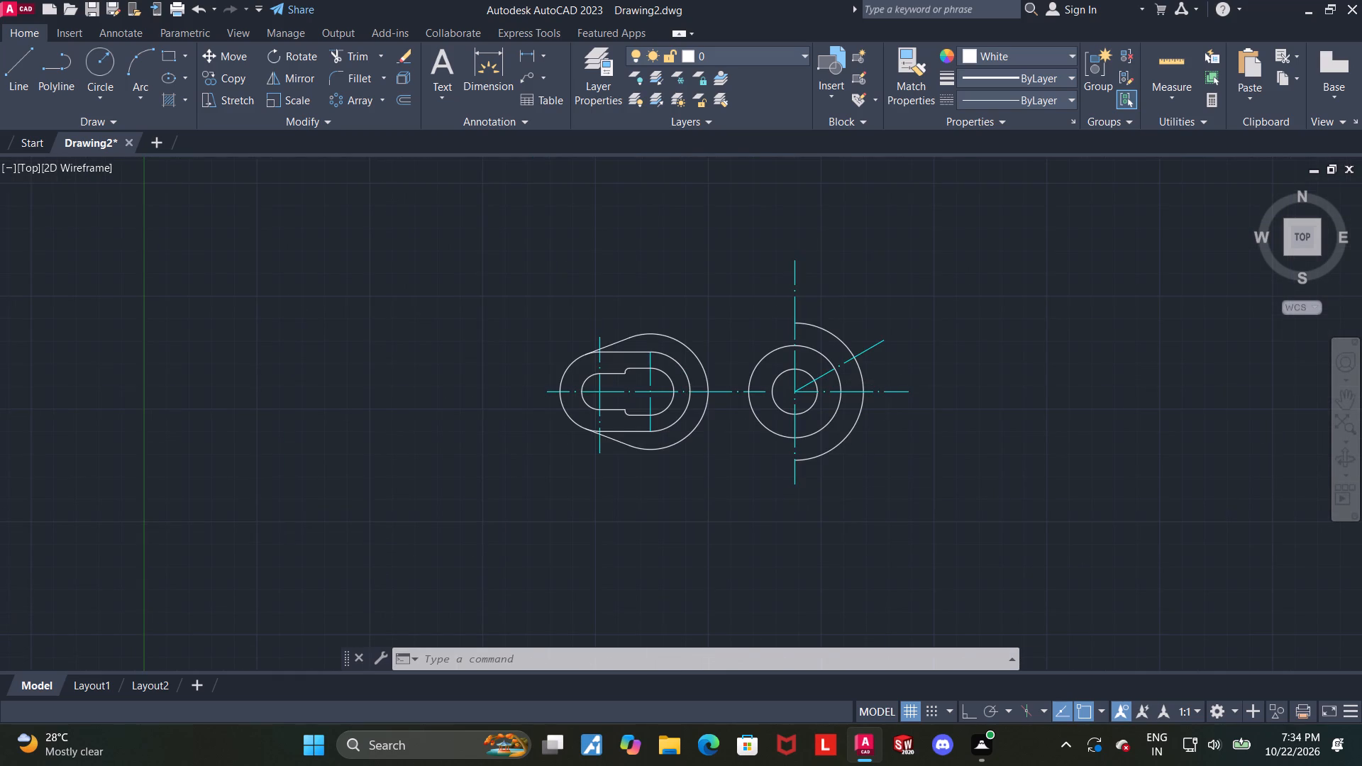
pyautogui.scroll(1, 967, 280)
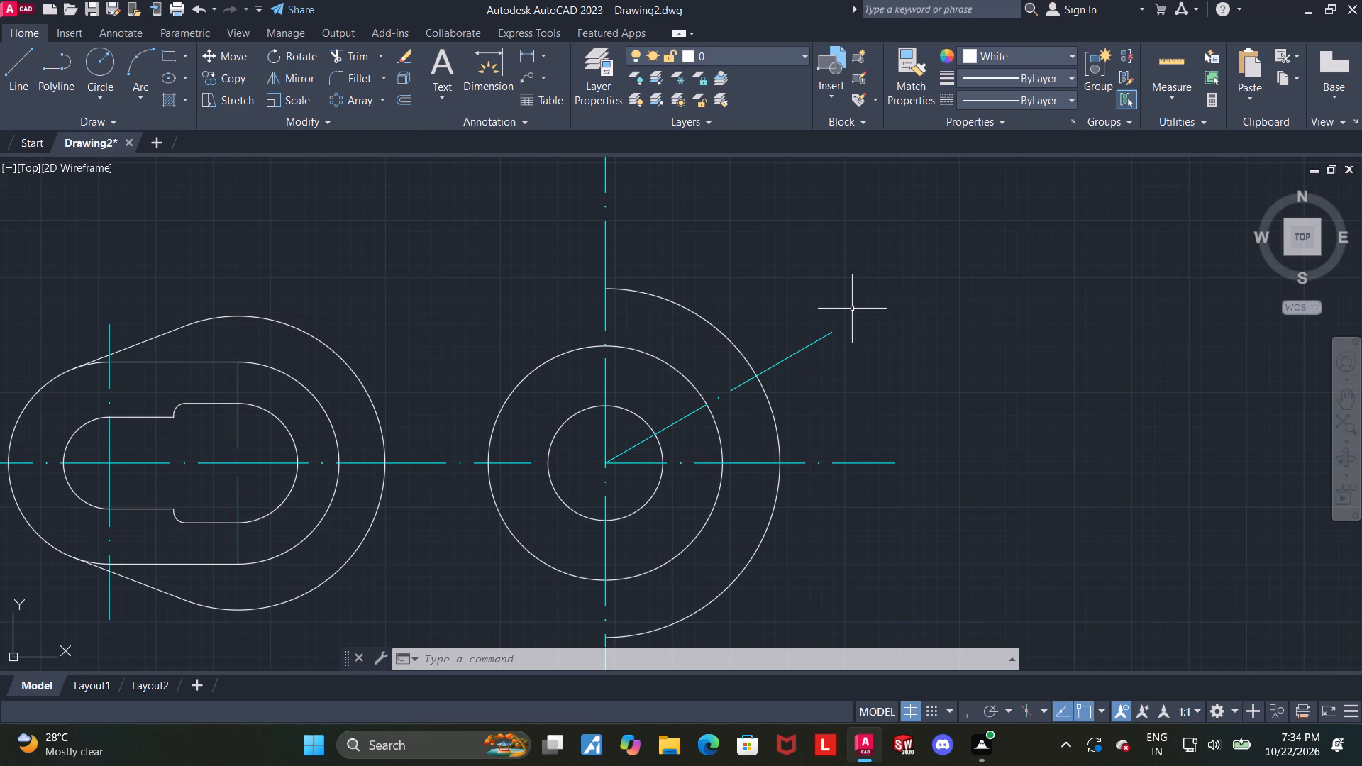
pyautogui.click(11, 57)
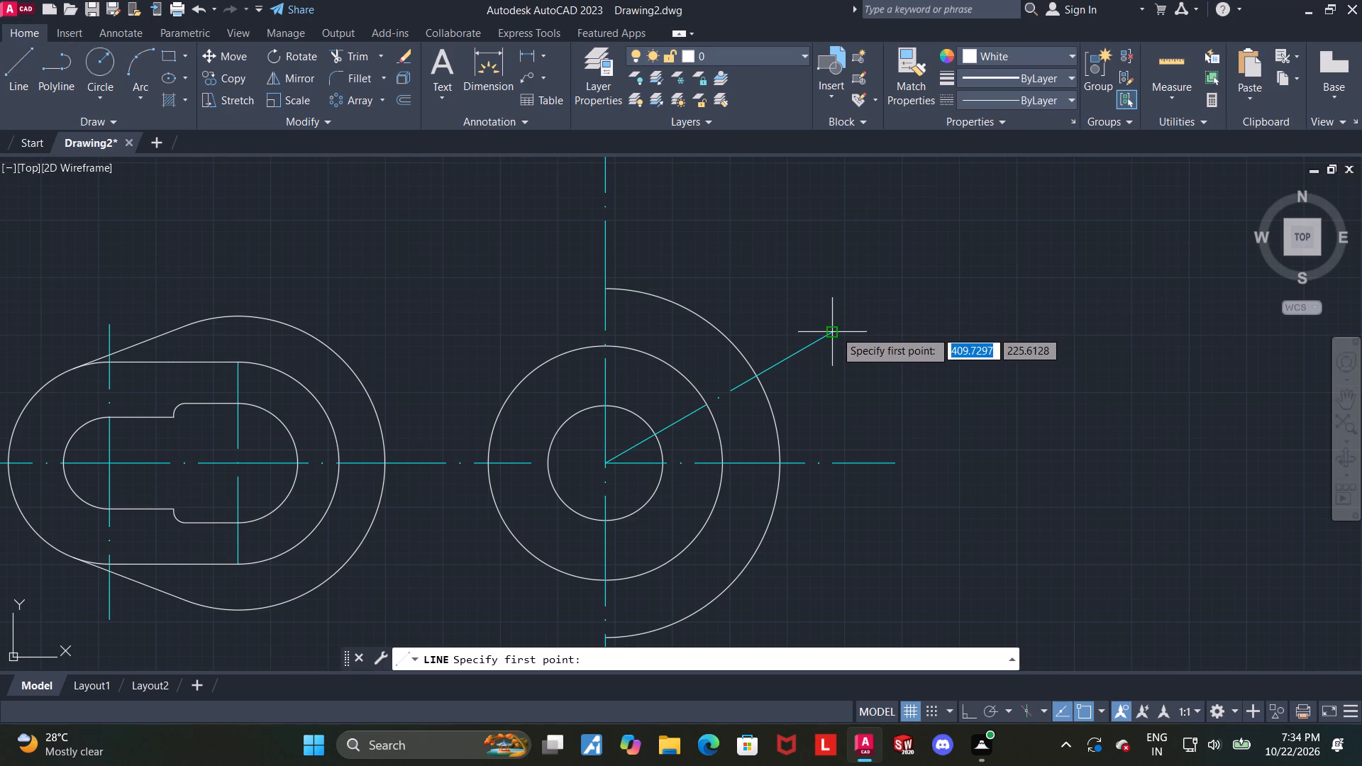
pyautogui.click(835, 331)
pyautogui.press('Tab')
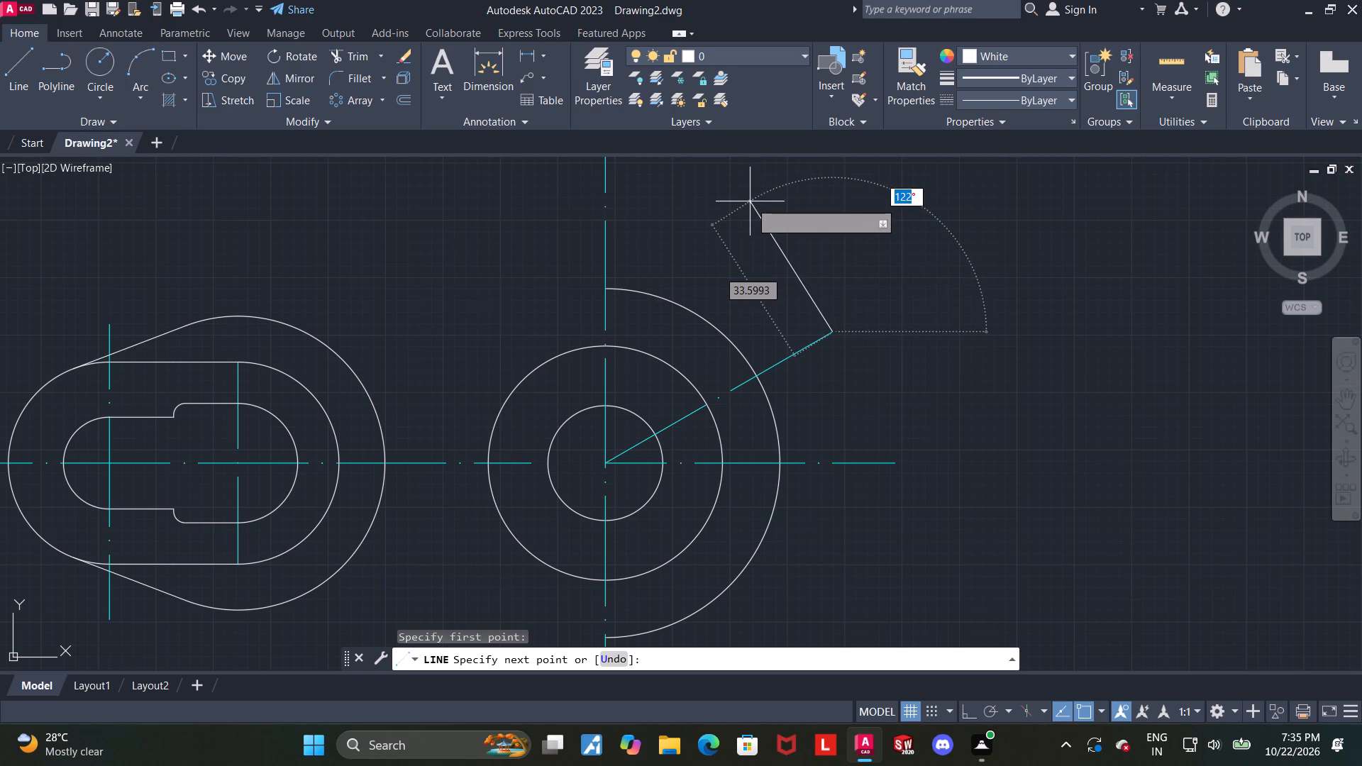
pyautogui.write('12')
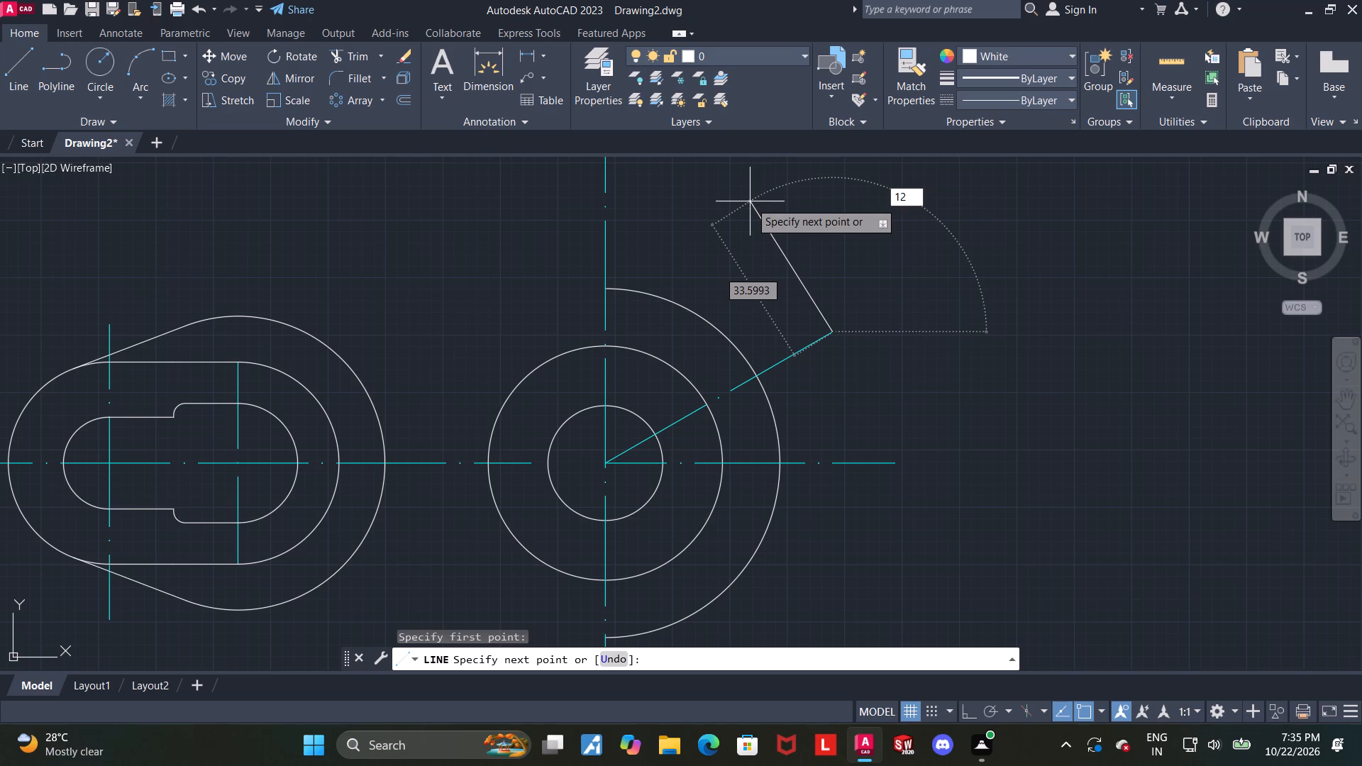
pyautogui.press('0')
pyautogui.press('Tab')
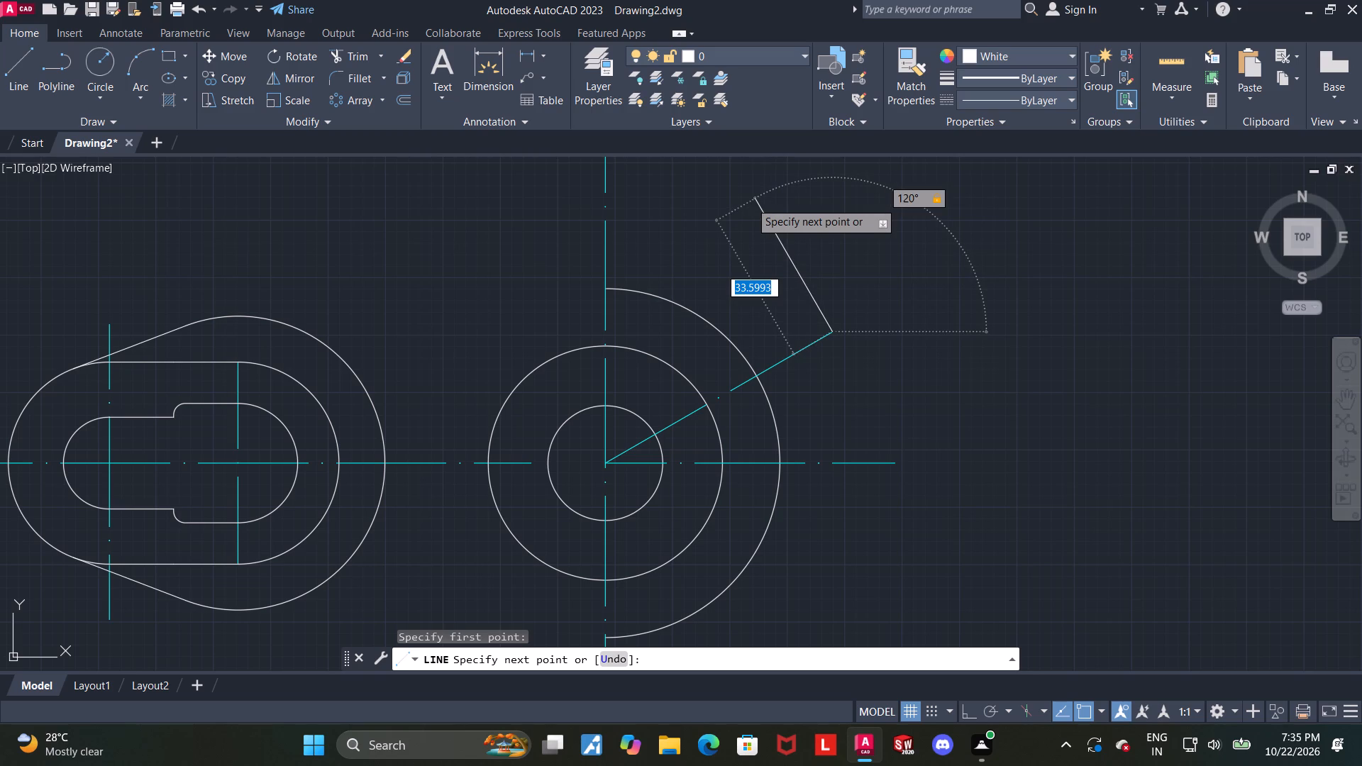
pyautogui.write('12')
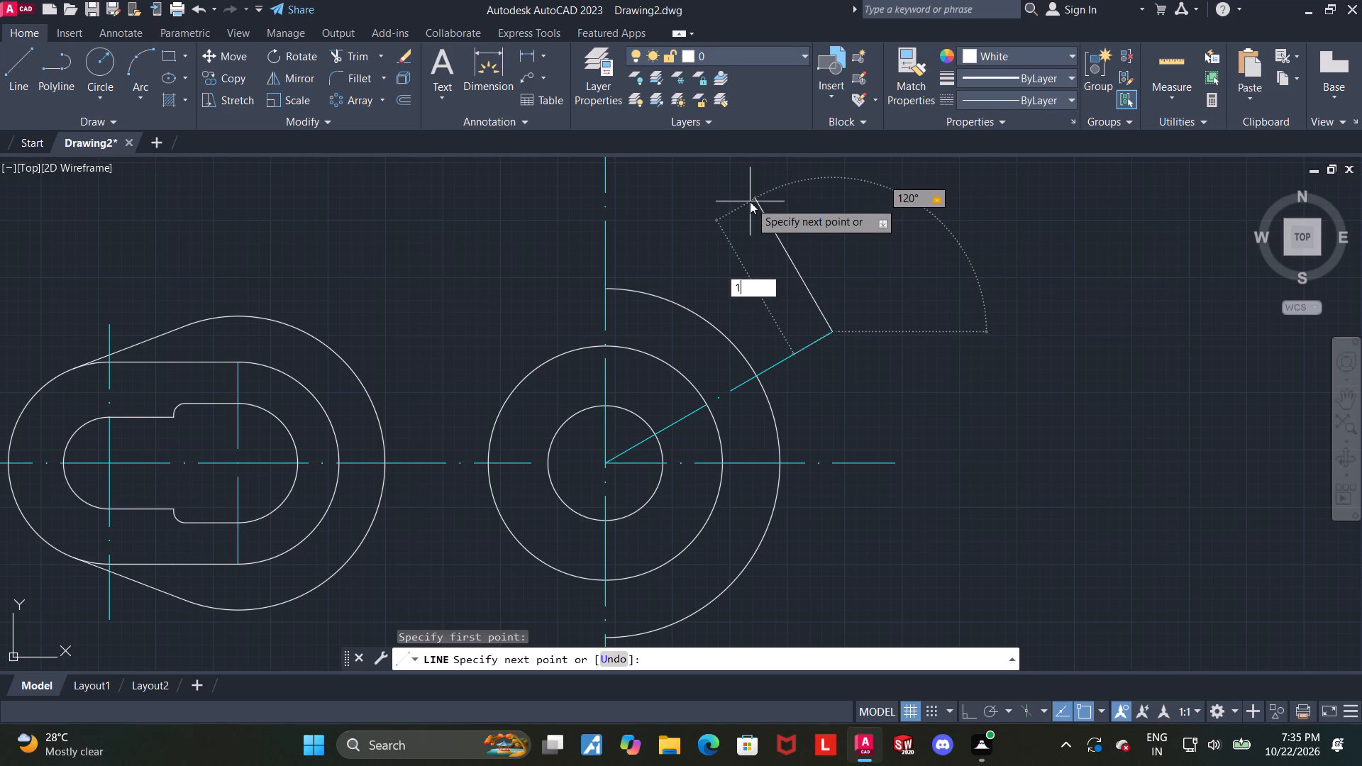
pyautogui.press('Return')
pyautogui.press('Escape')
pyautogui.press('Escape')
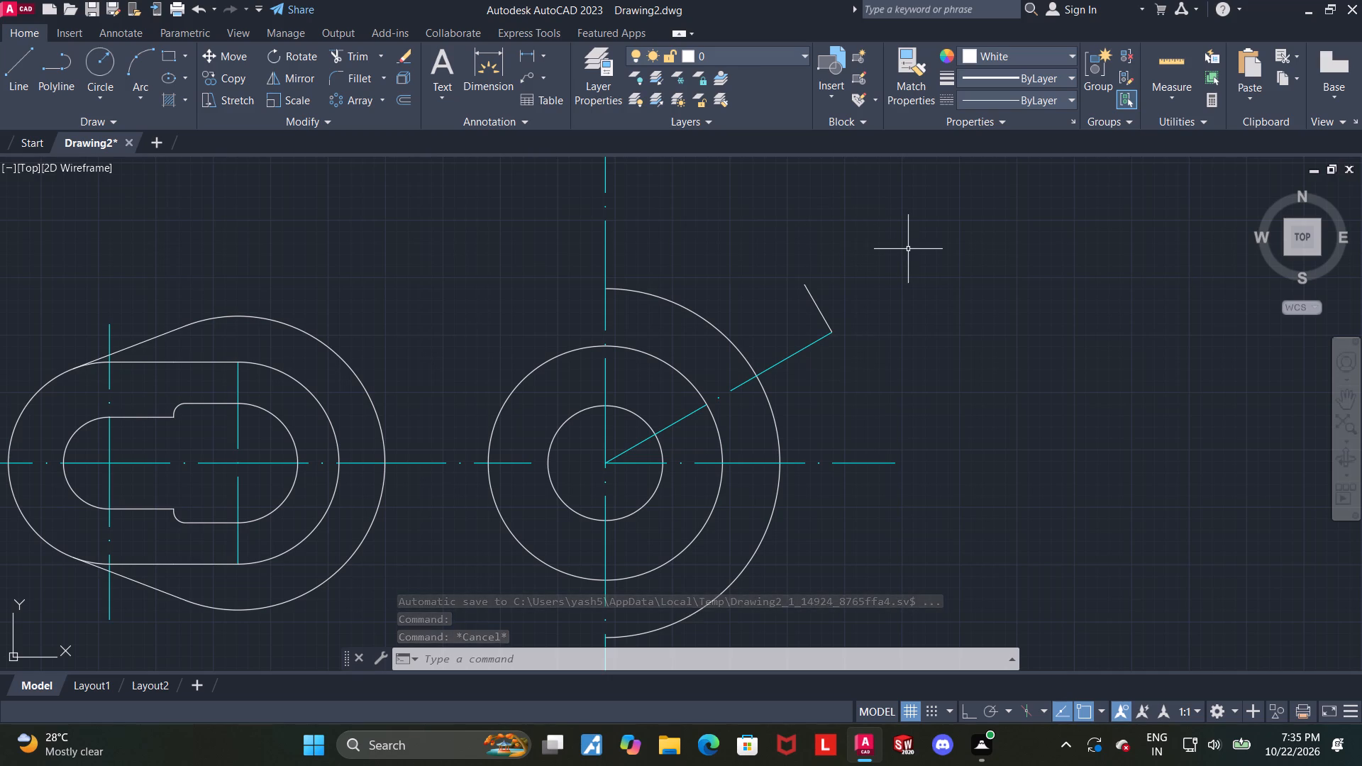
# Draw a line 9.5 long at 30° from the upper end of the 12 long line.
pyautogui.scroll(1, 908, 249)
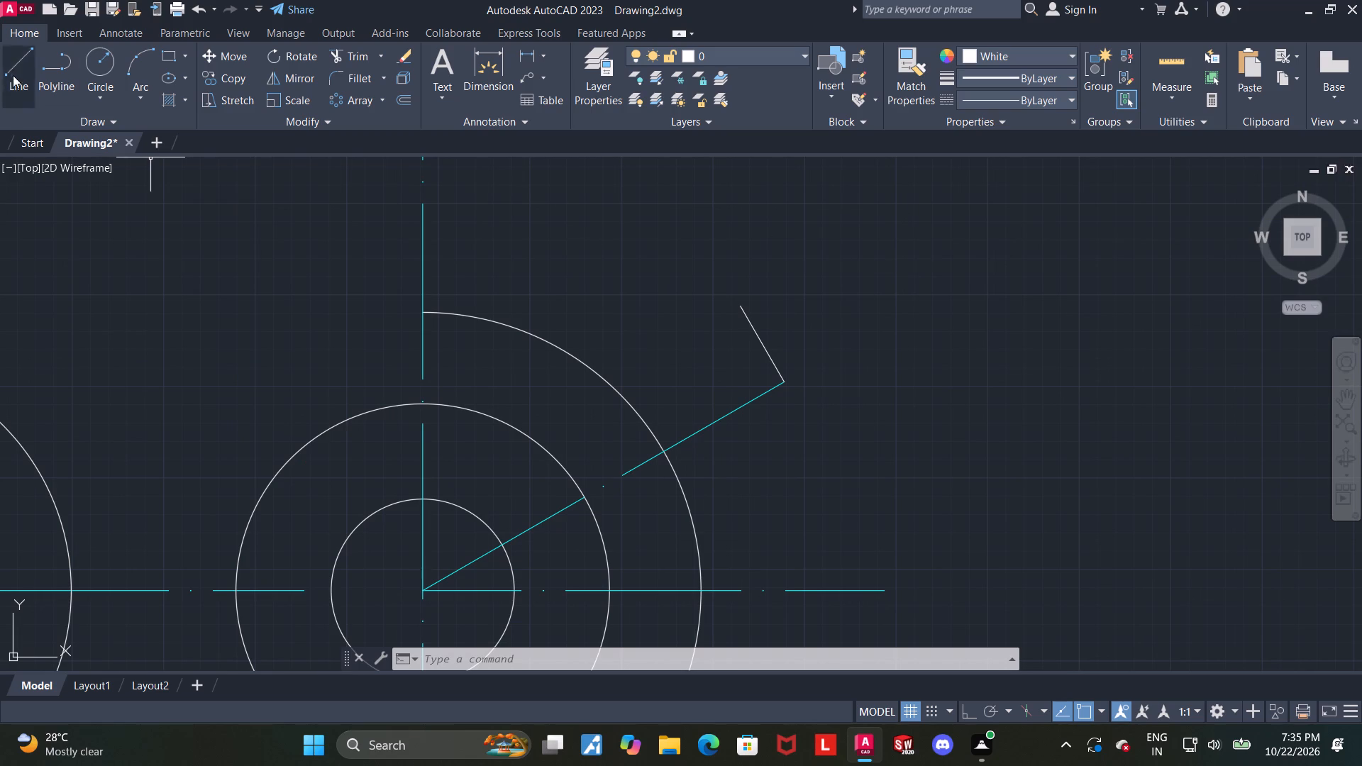
pyautogui.click(103, 62)
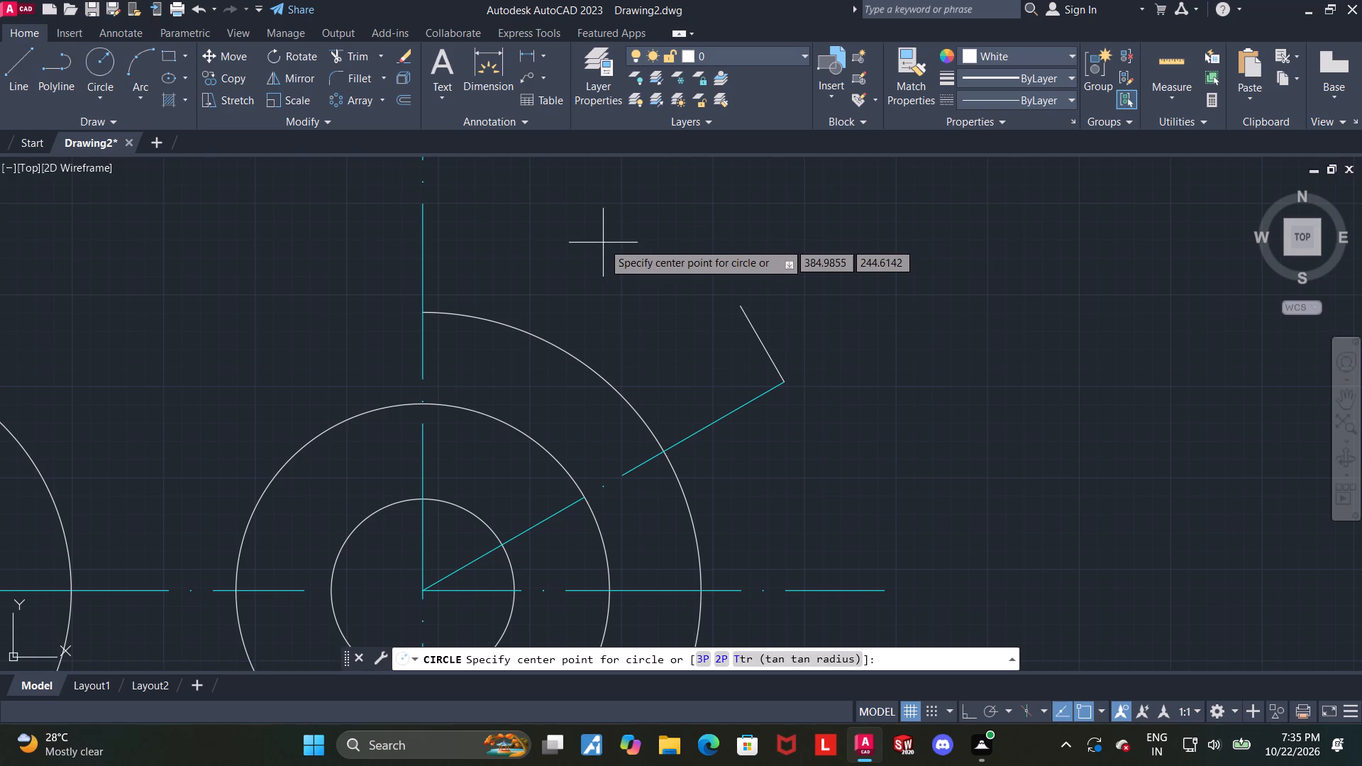
pyautogui.press('Escape')
pyautogui.click(13, 66)
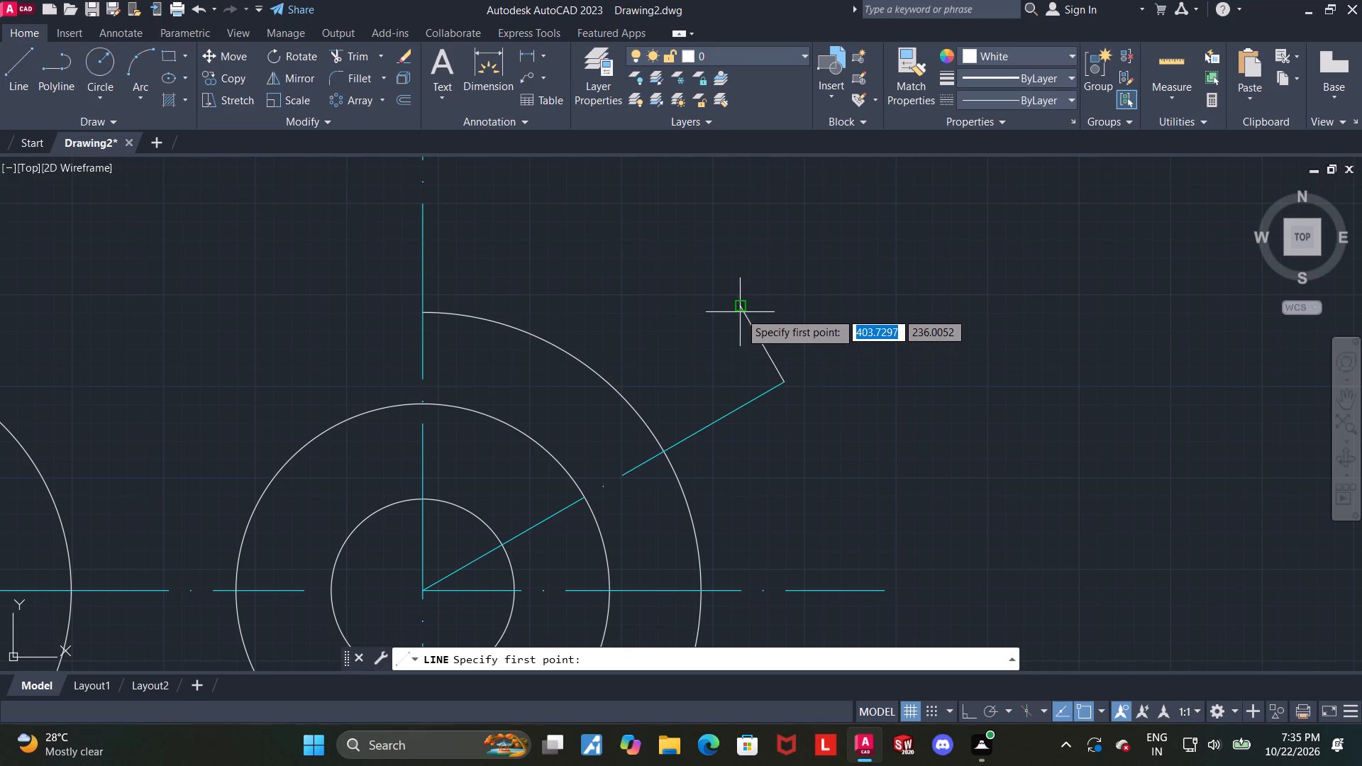
pyautogui.click(738, 306)
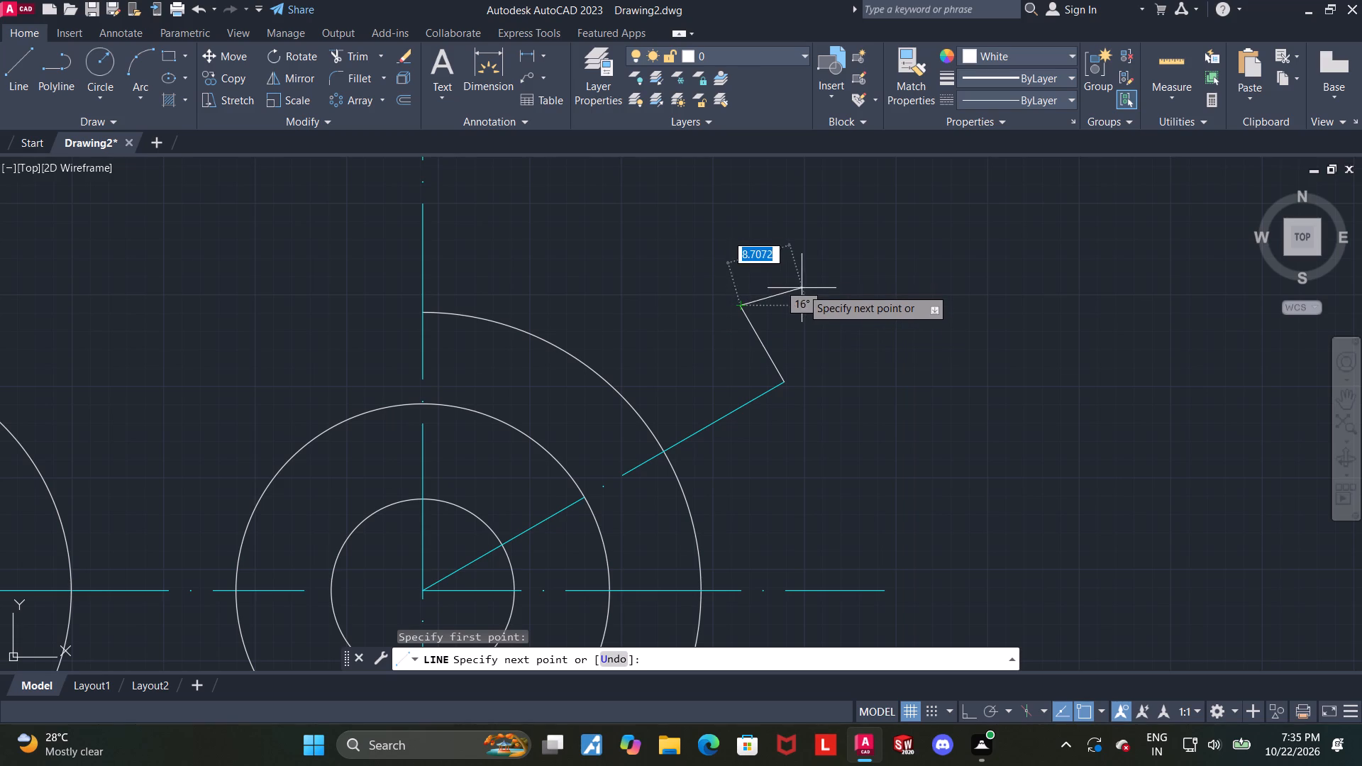
pyautogui.press('Tab')
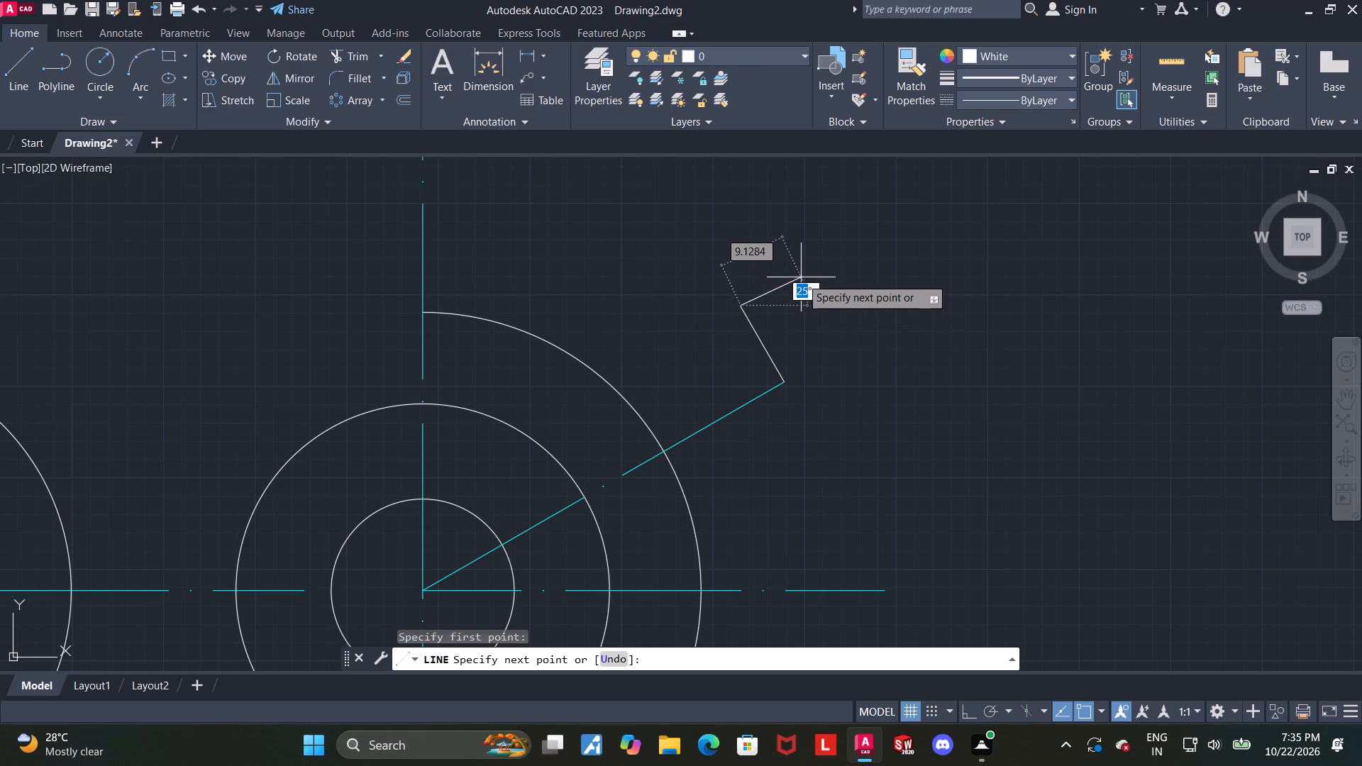
pyautogui.write('30')
pyautogui.press('Tab')
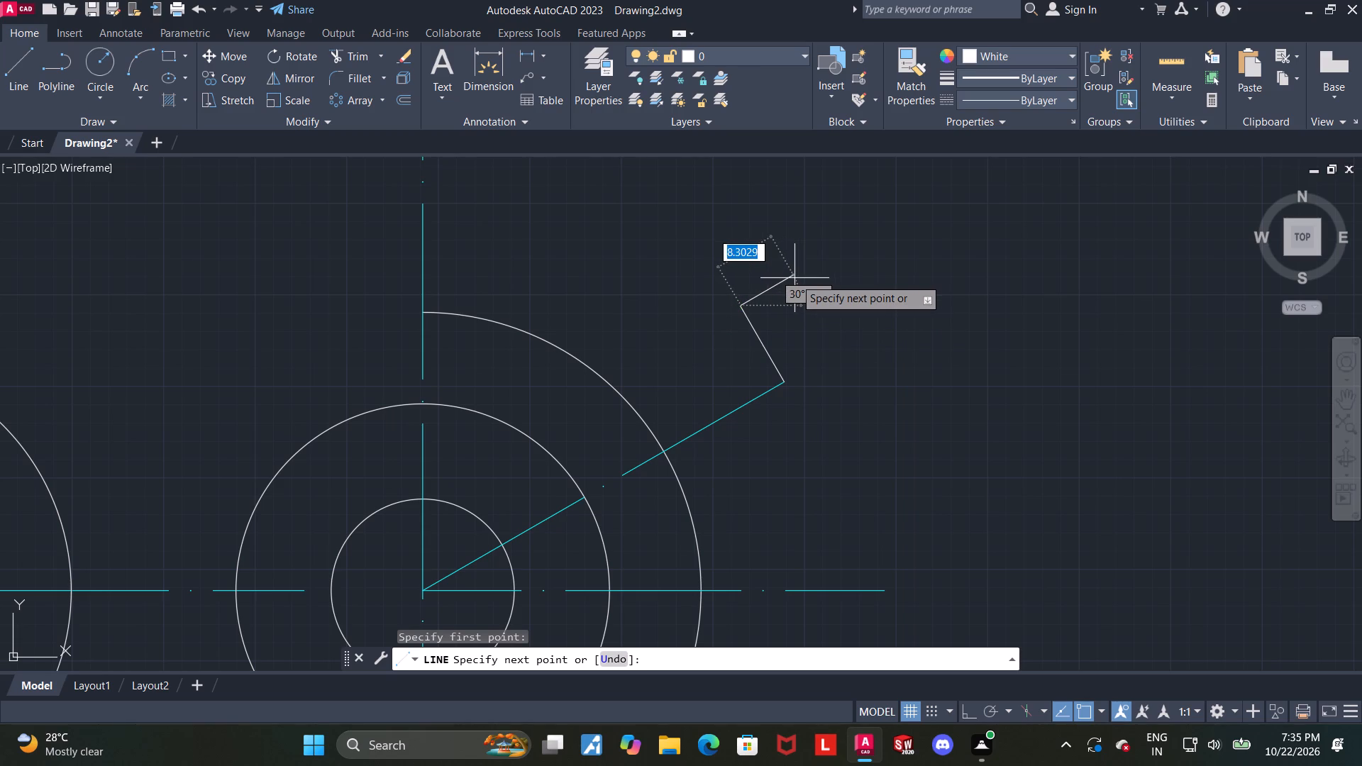
pyautogui.write('9.5')
pyautogui.press('Return')
# Continue from the end of the 9.5 long line with a segment 5 long at 120°, and end the line.
pyautogui.scroll(-1, 748, 184)
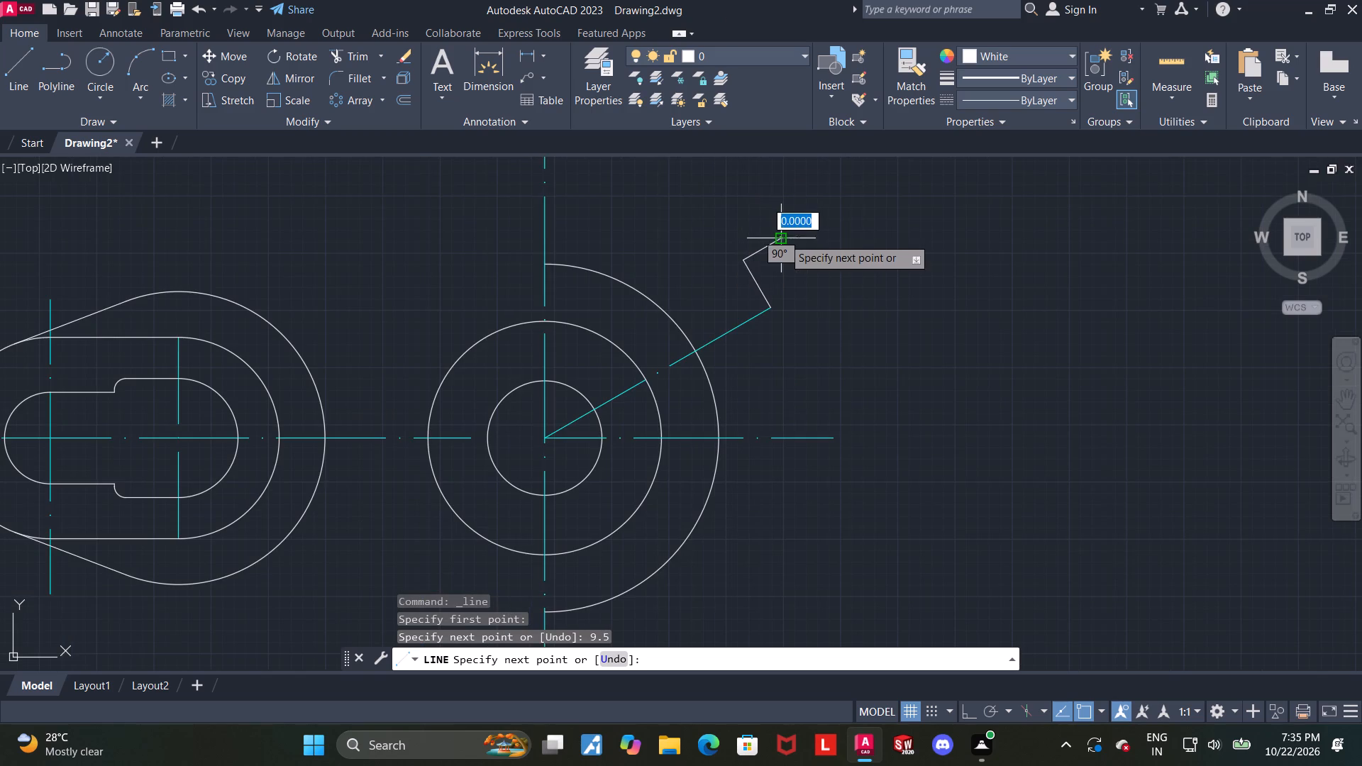
pyautogui.scroll(-1, 789, 247)
pyautogui.scroll(1, 795, 240)
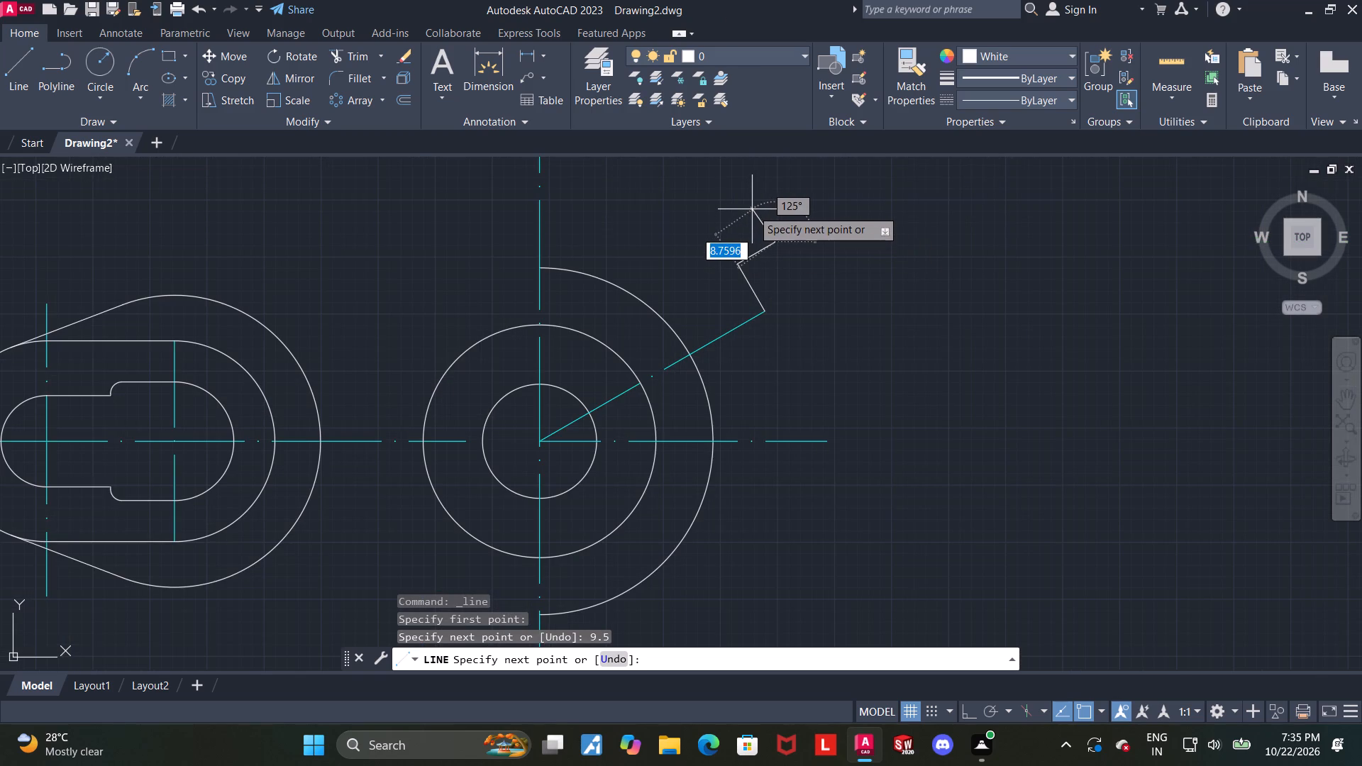
pyautogui.press('Tab')
pyautogui.write('120')
pyautogui.press('Tab')
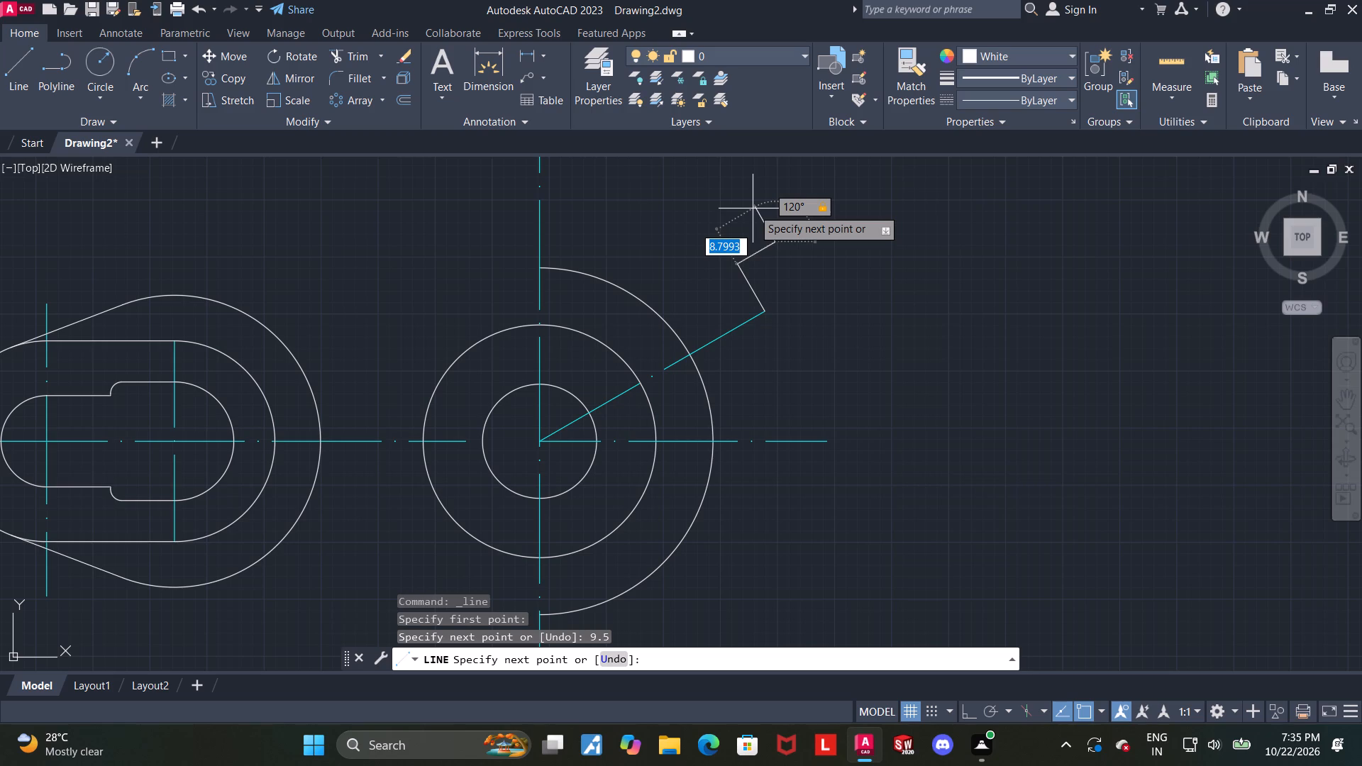
pyautogui.press('5')
pyautogui.press('Return')
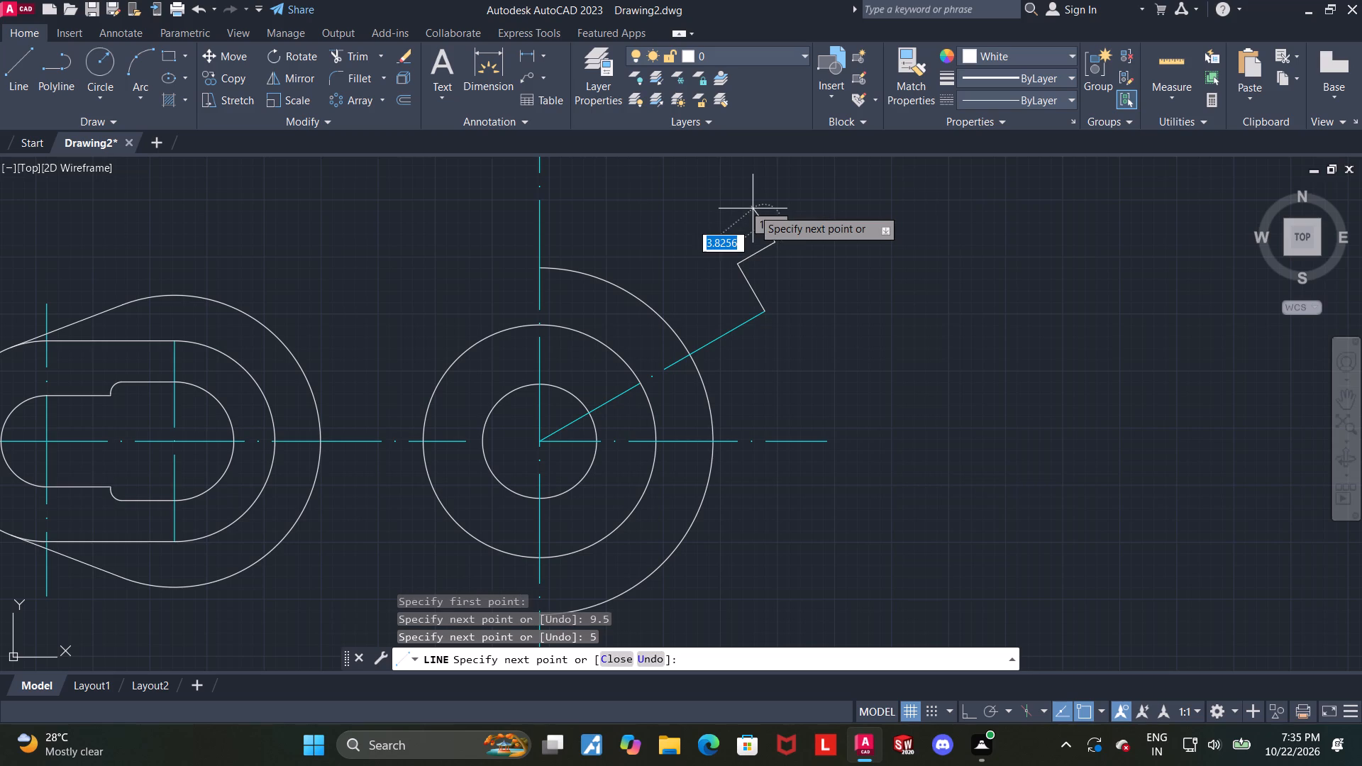
pyautogui.press('Escape')
pyautogui.press('Escape')
# Draw a line about 16 long at 120° from the corner between the 12 and 9.5 long lines, extending the 12 long line upward.
pyautogui.scroll(-2, 759, 216)
pyautogui.scroll(2, 757, 191)
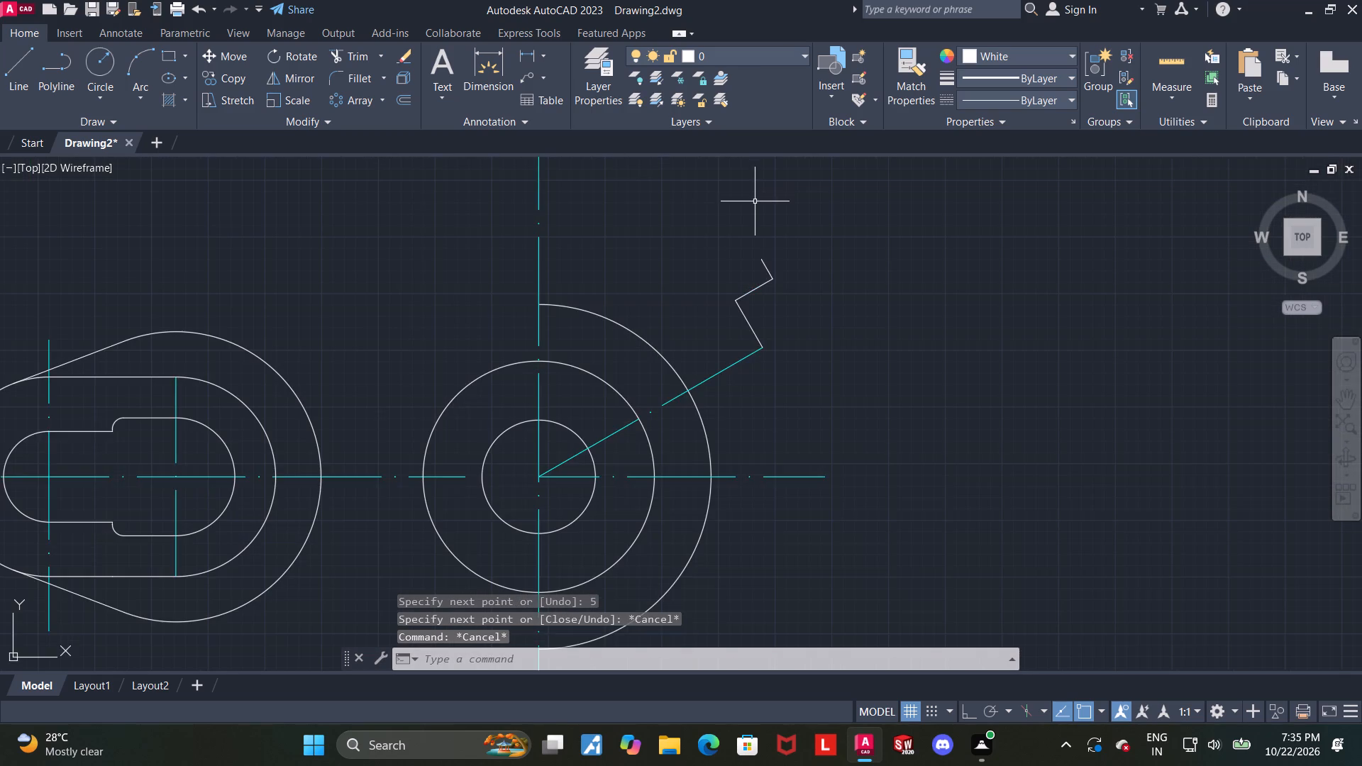
pyautogui.scroll(1, 755, 203)
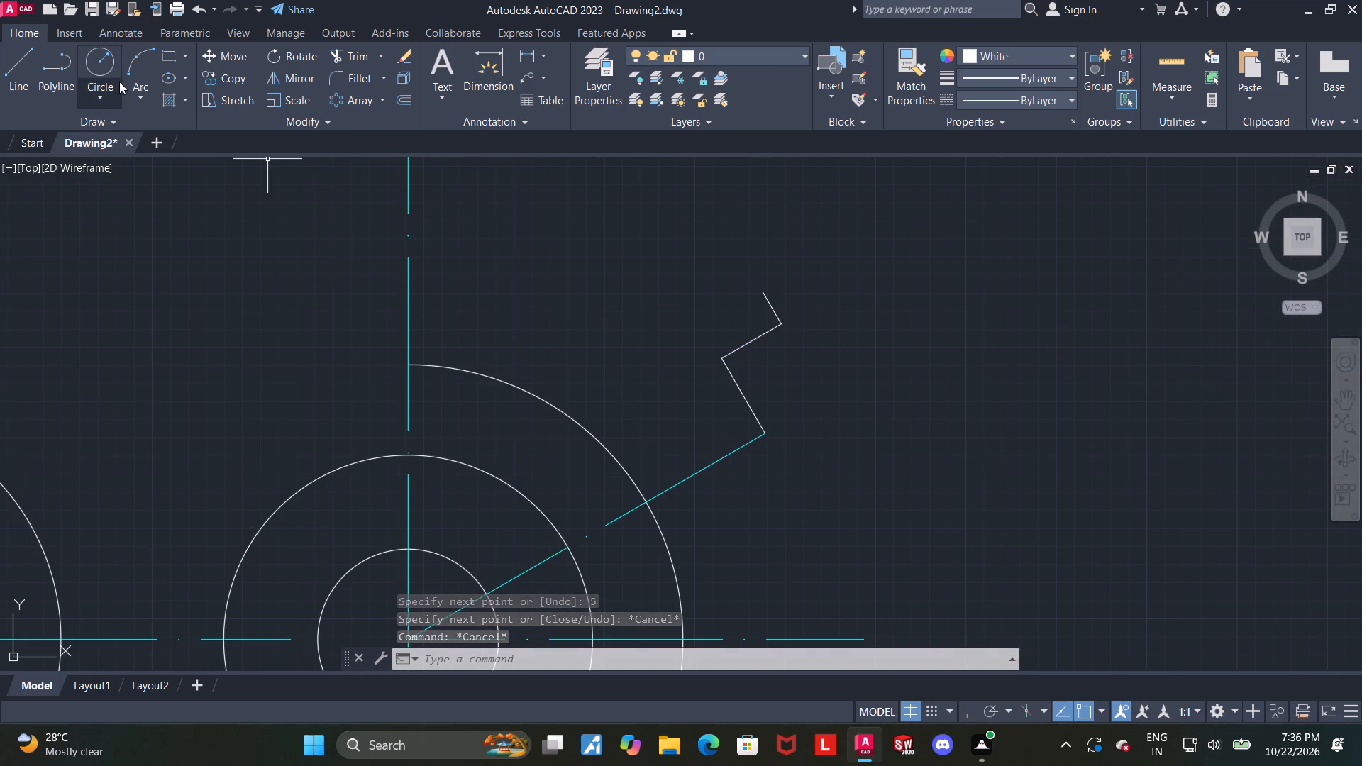
pyautogui.click(16, 57)
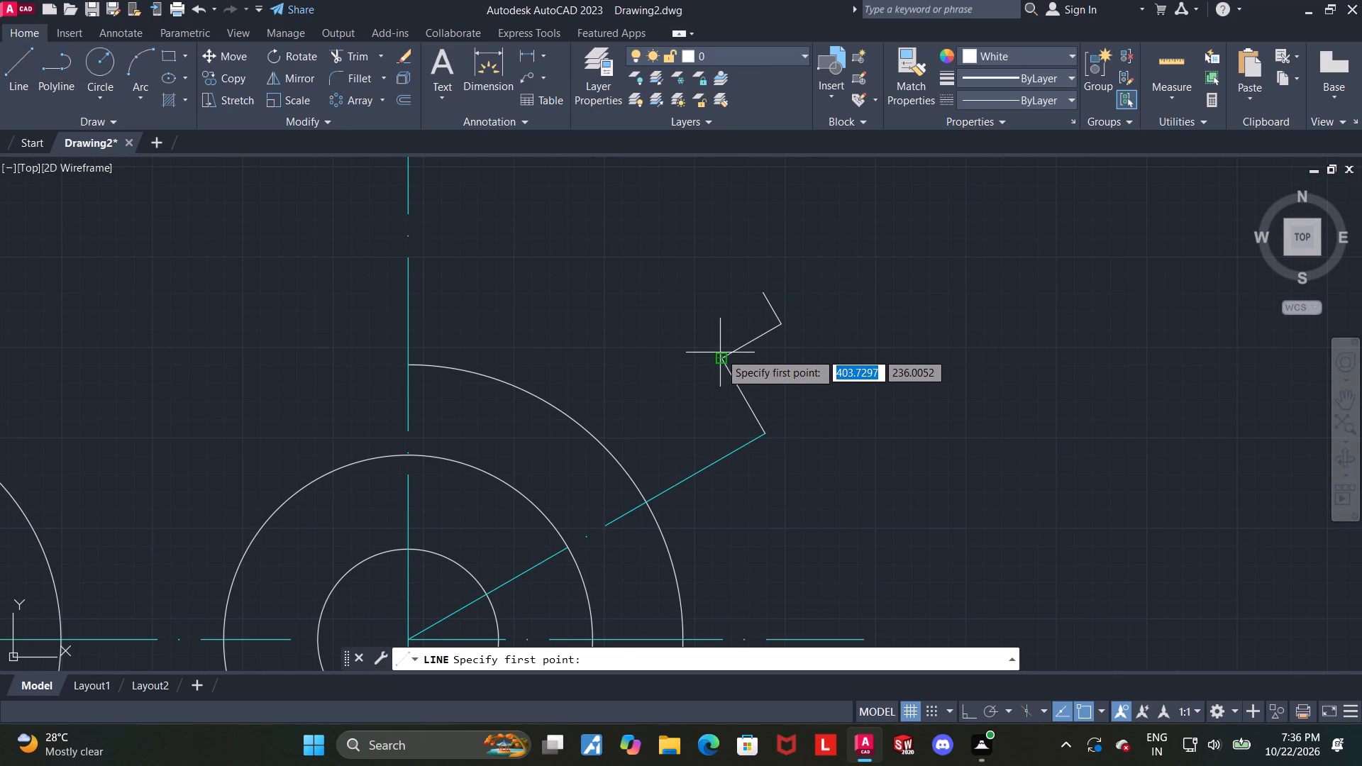
pyautogui.click(720, 357)
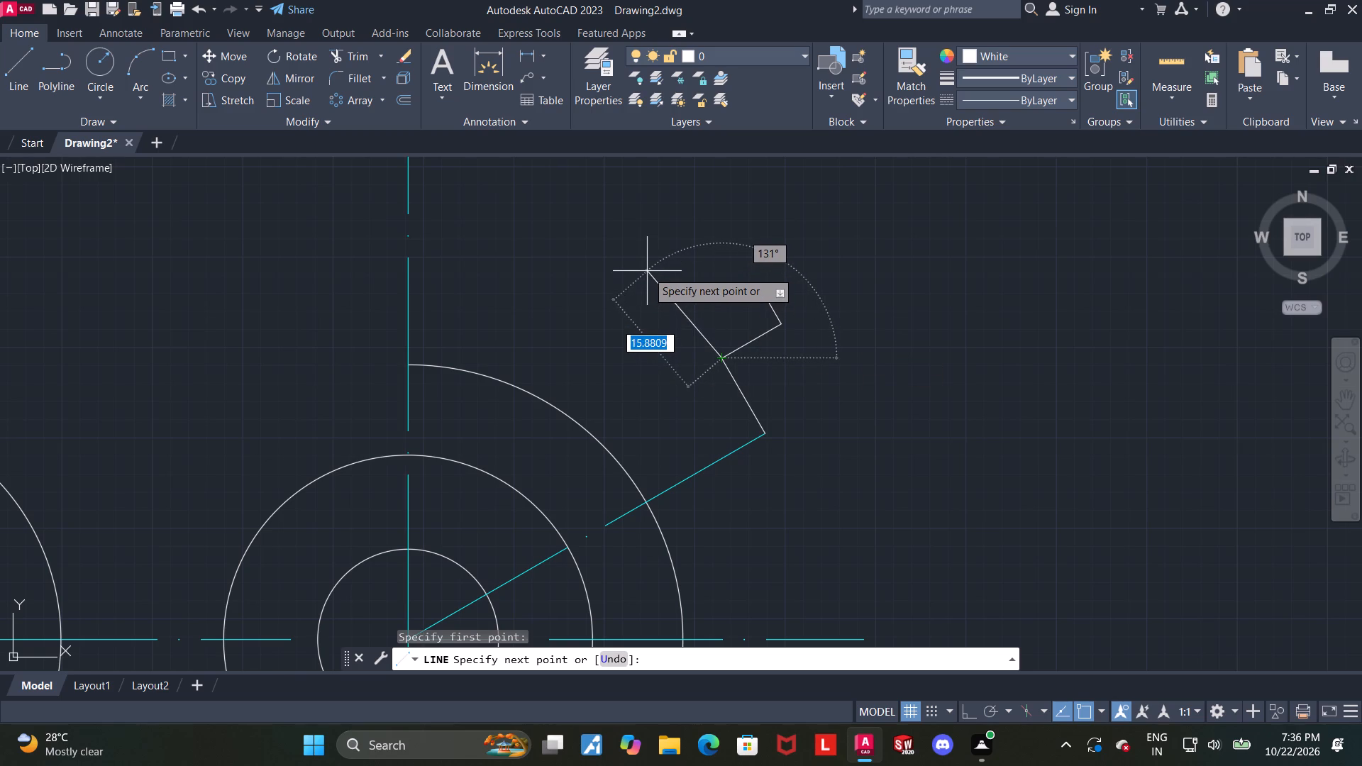
pyautogui.press('Tab')
pyautogui.write('120')
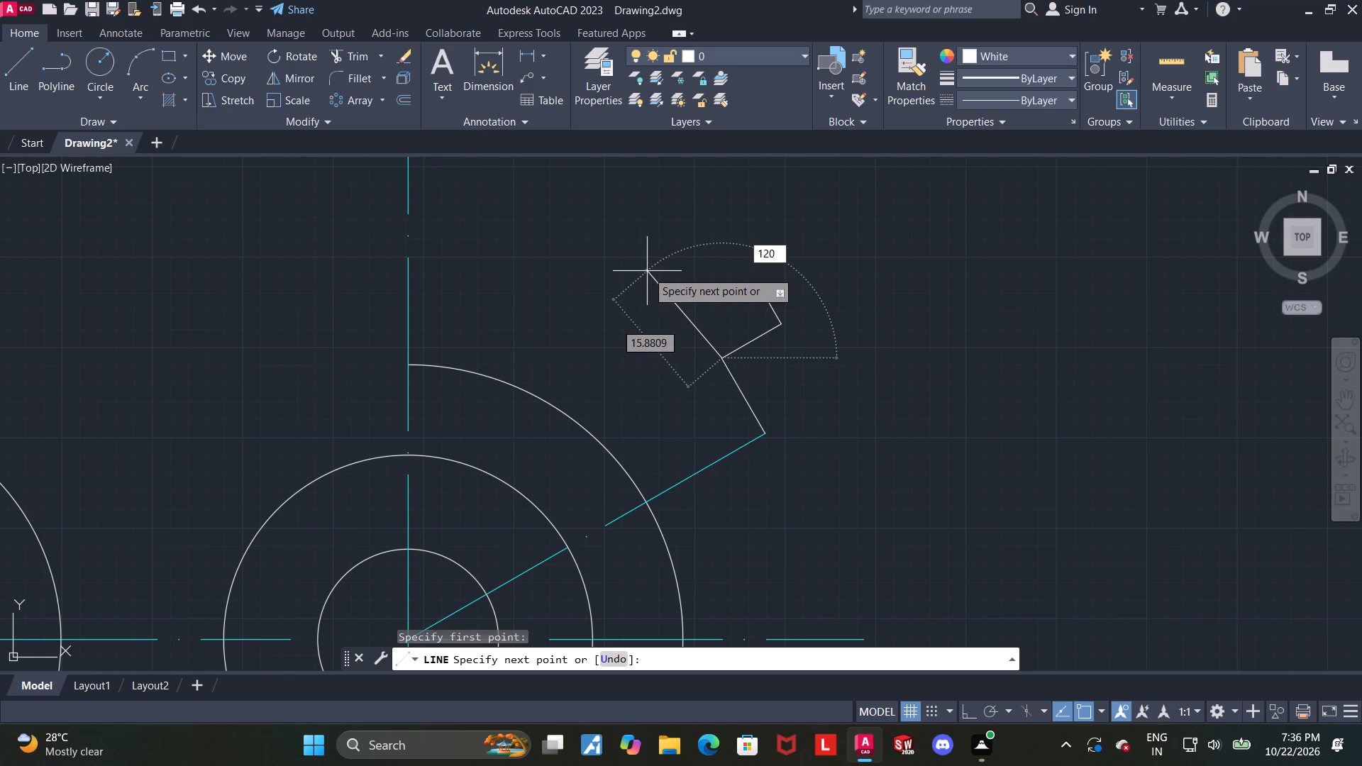
pyautogui.press('Return')
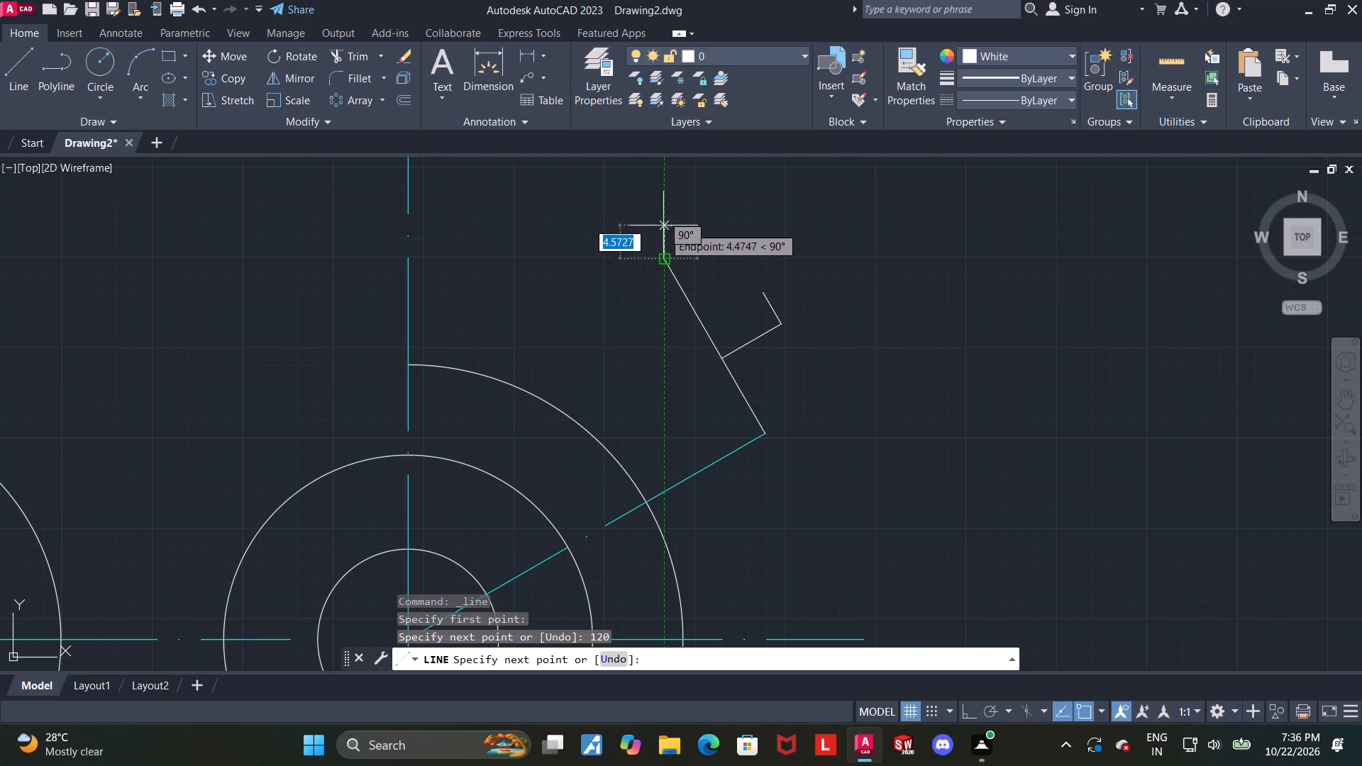
pyautogui.press('Escape')
pyautogui.press('Escape')
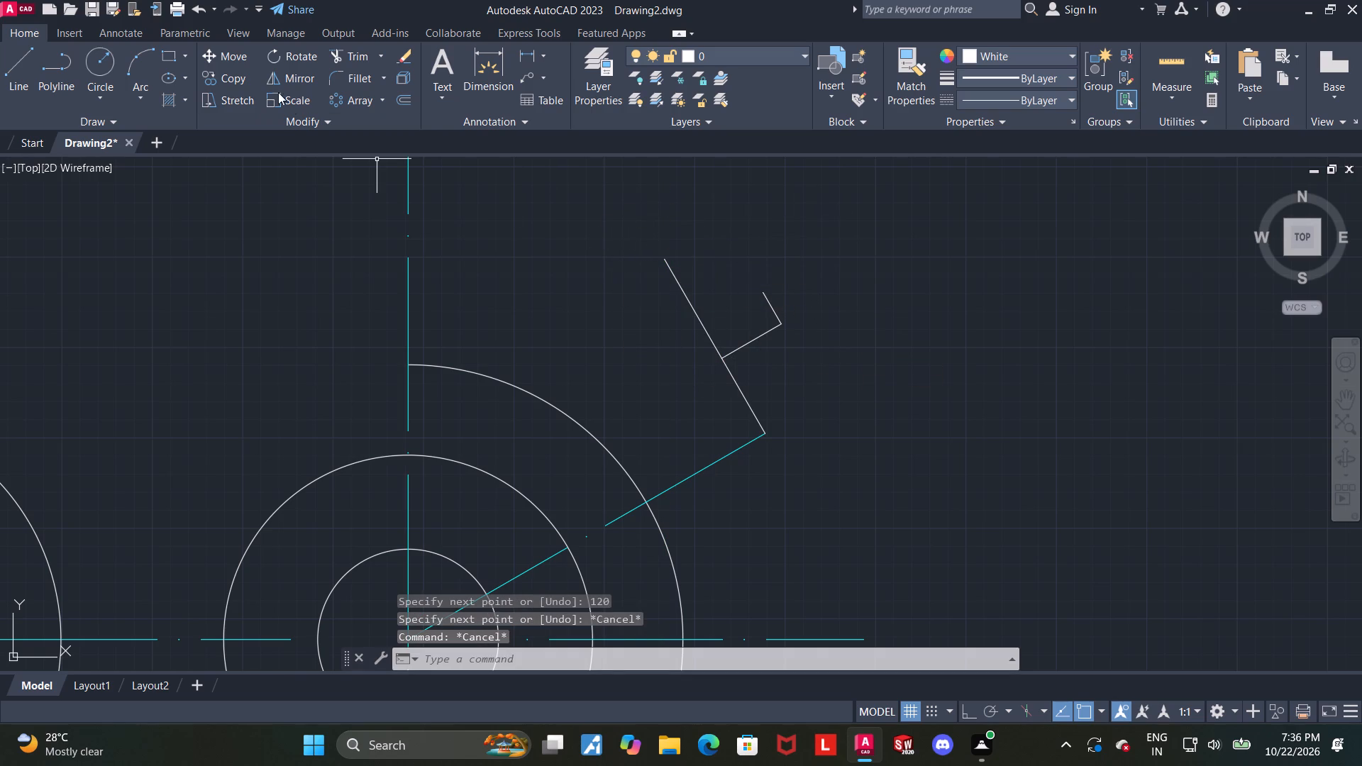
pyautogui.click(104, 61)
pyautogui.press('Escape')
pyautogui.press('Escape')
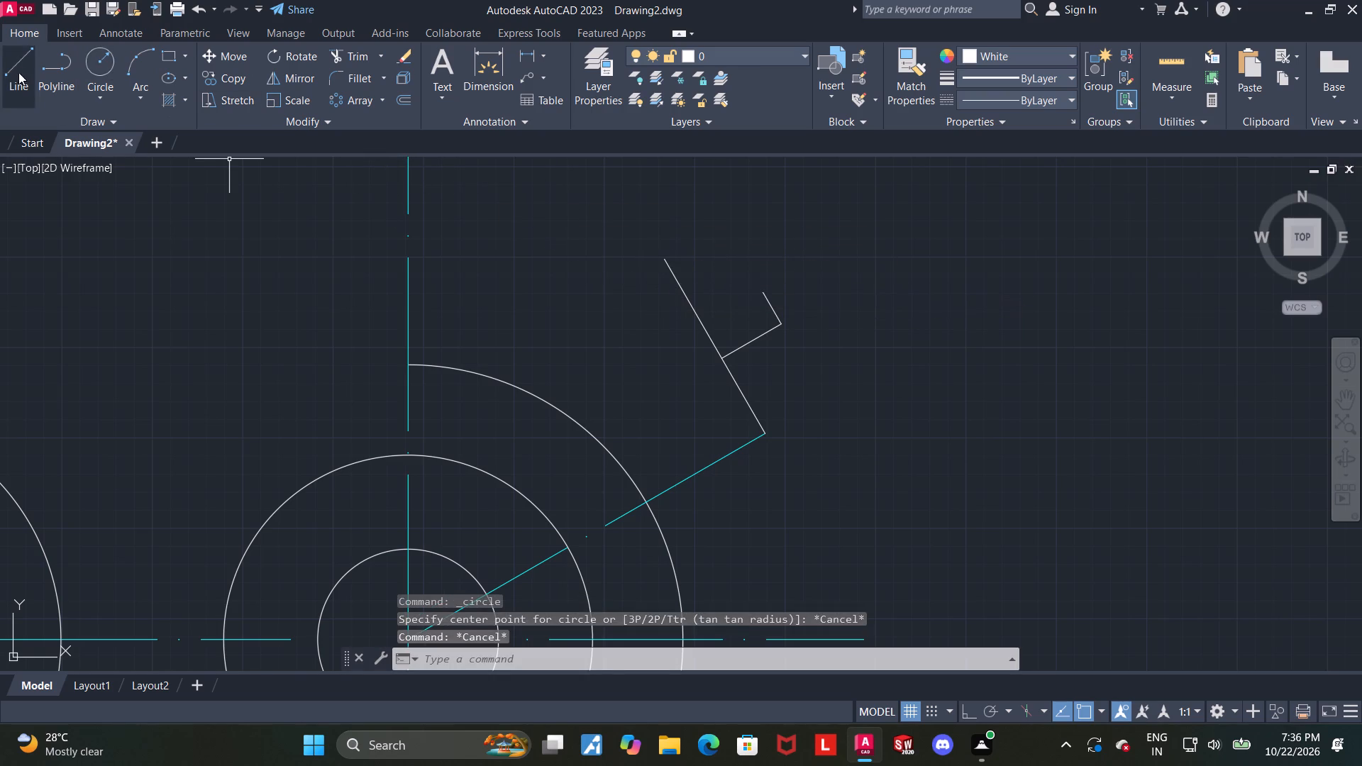
# Draw a line about 15 long from the 5 long segment's free end, 150° below horizontal, back across the 120° line.
pyautogui.click(18, 67)
pyautogui.click(763, 289)
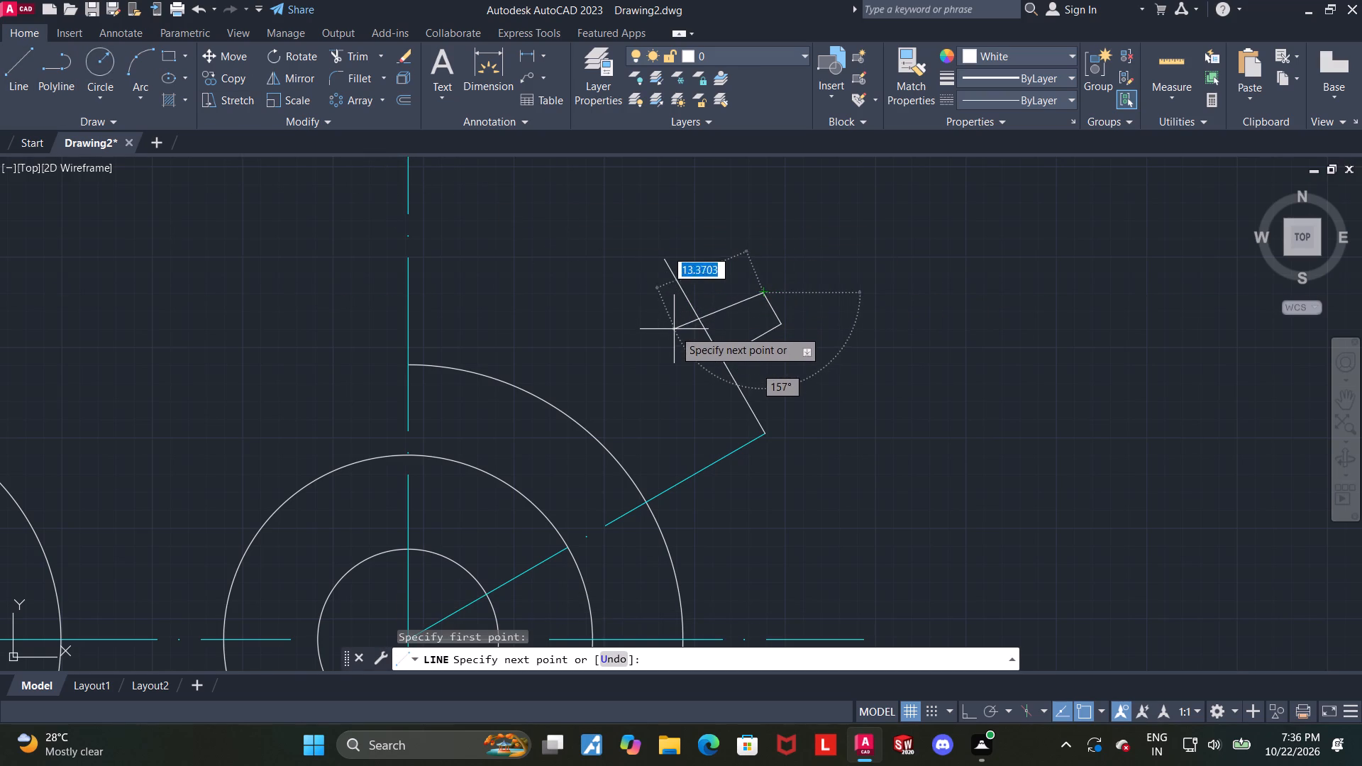
pyautogui.press('Tab')
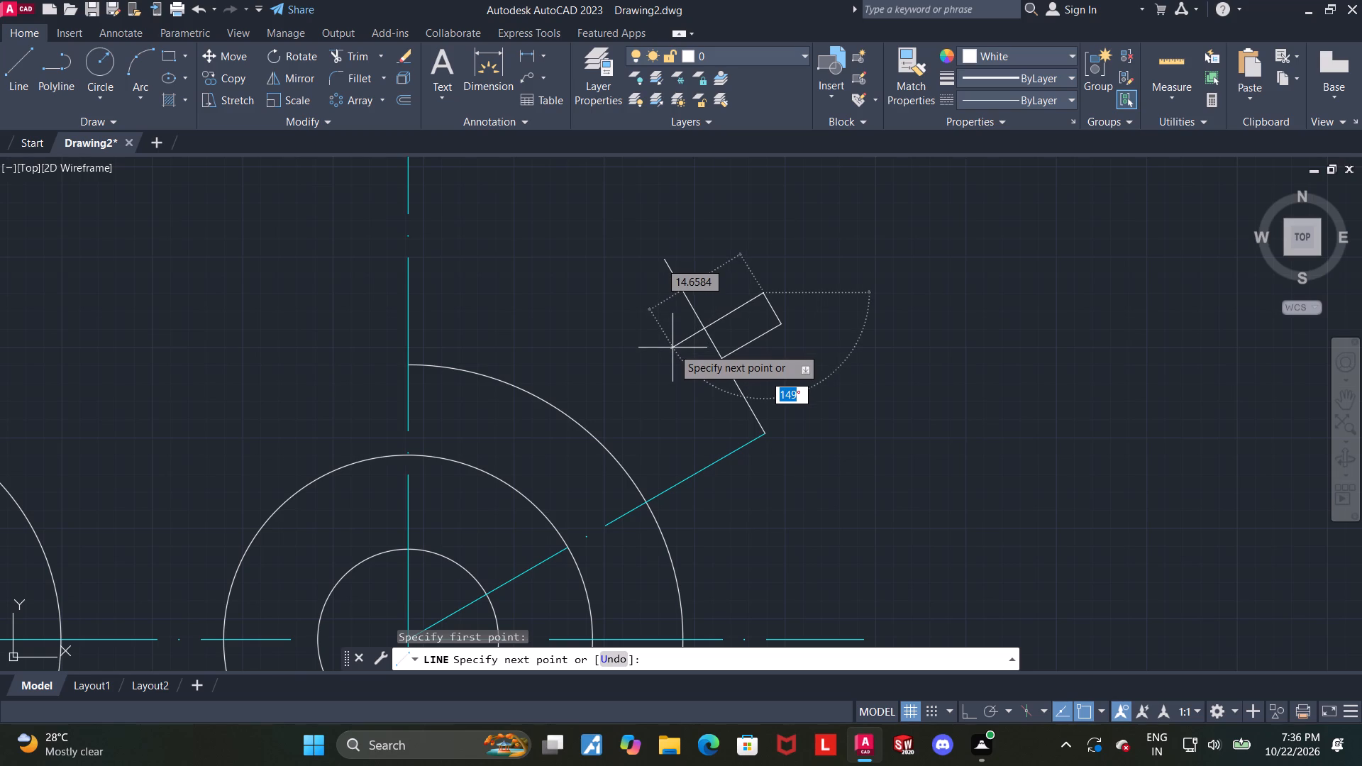
pyautogui.write('150')
pyautogui.press('Return')
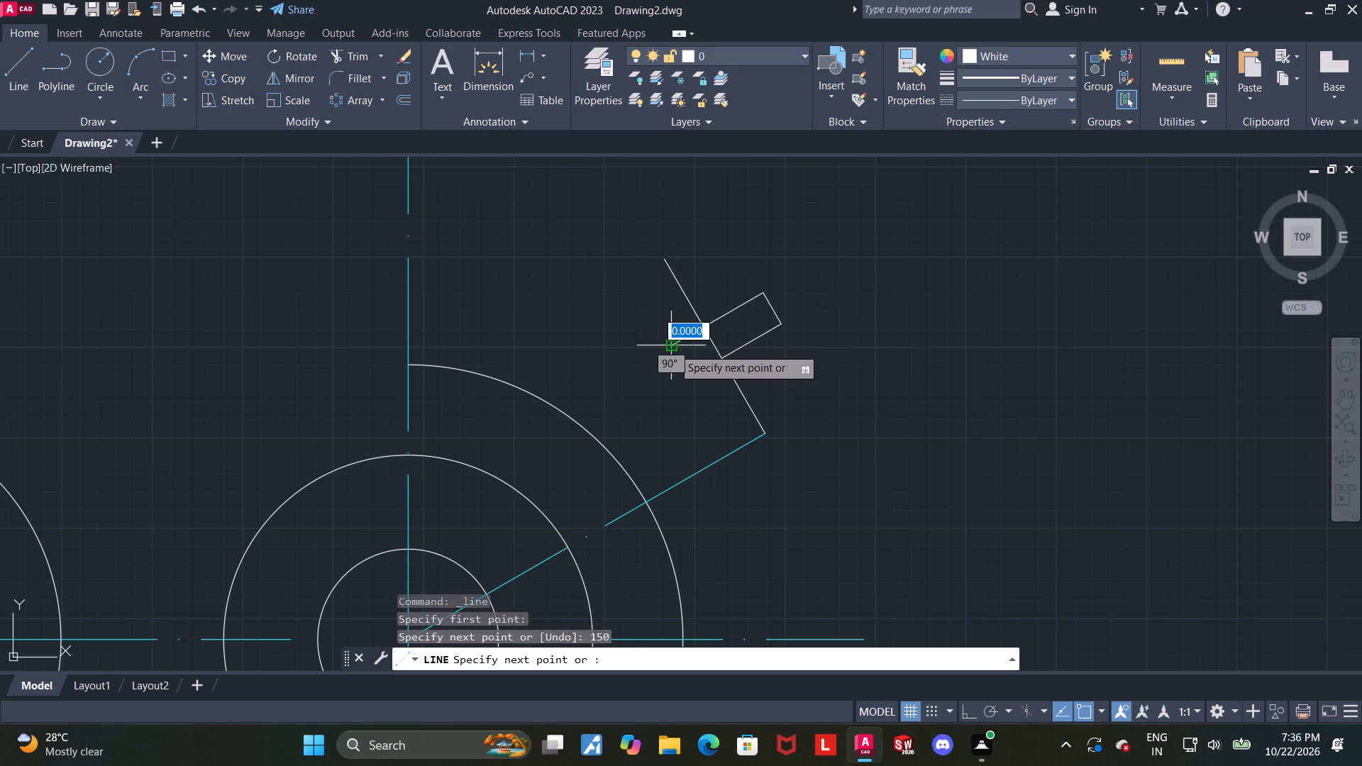
pyautogui.press('Escape')
pyautogui.press('Escape')
pyautogui.press('Escape')
# Trim the new line's overhang beyond the 120° line, on the side facing the concentric circles.
pyautogui.click(358, 46)
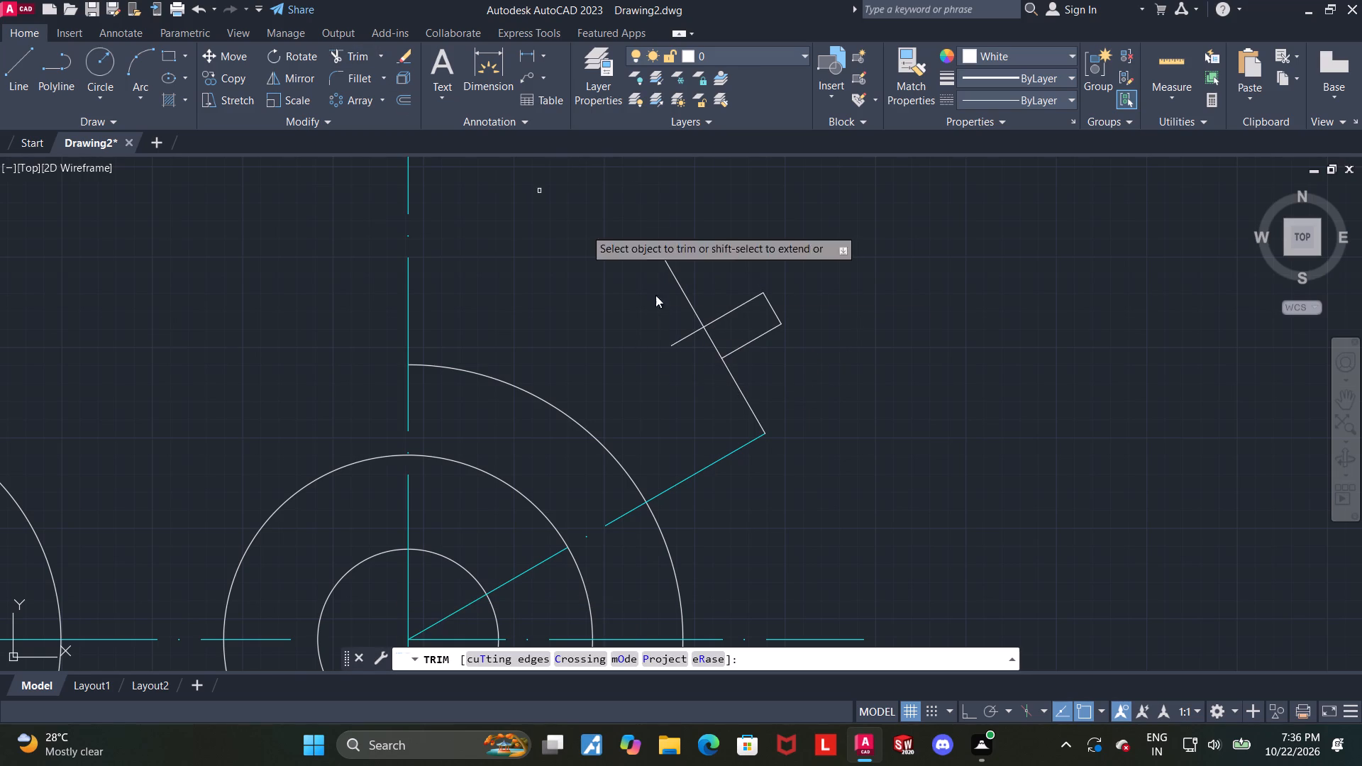
pyautogui.click(673, 343)
pyautogui.press('Escape')
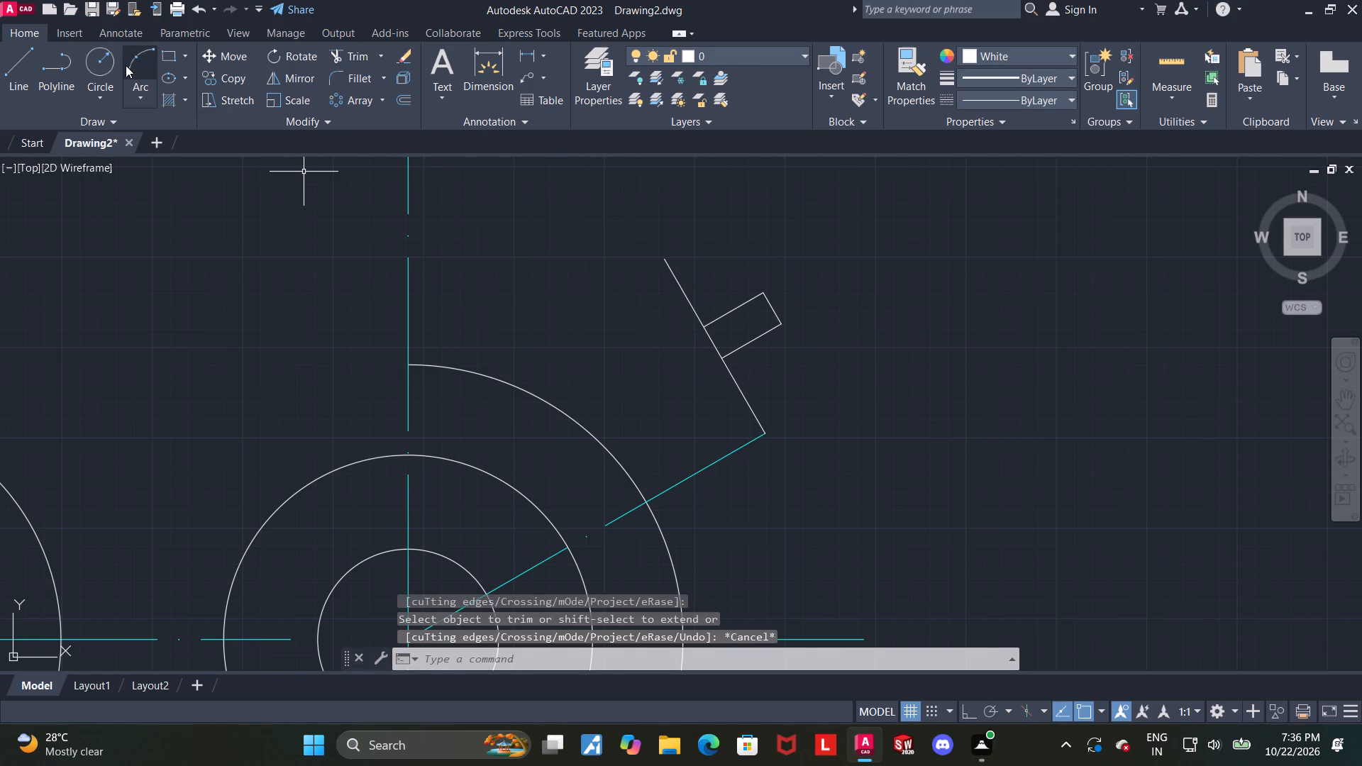
# Draw a circle of radius 9.5 centred where the upper 9.5 long line meets the 120° line.
pyautogui.click(110, 67)
pyautogui.click(702, 325)
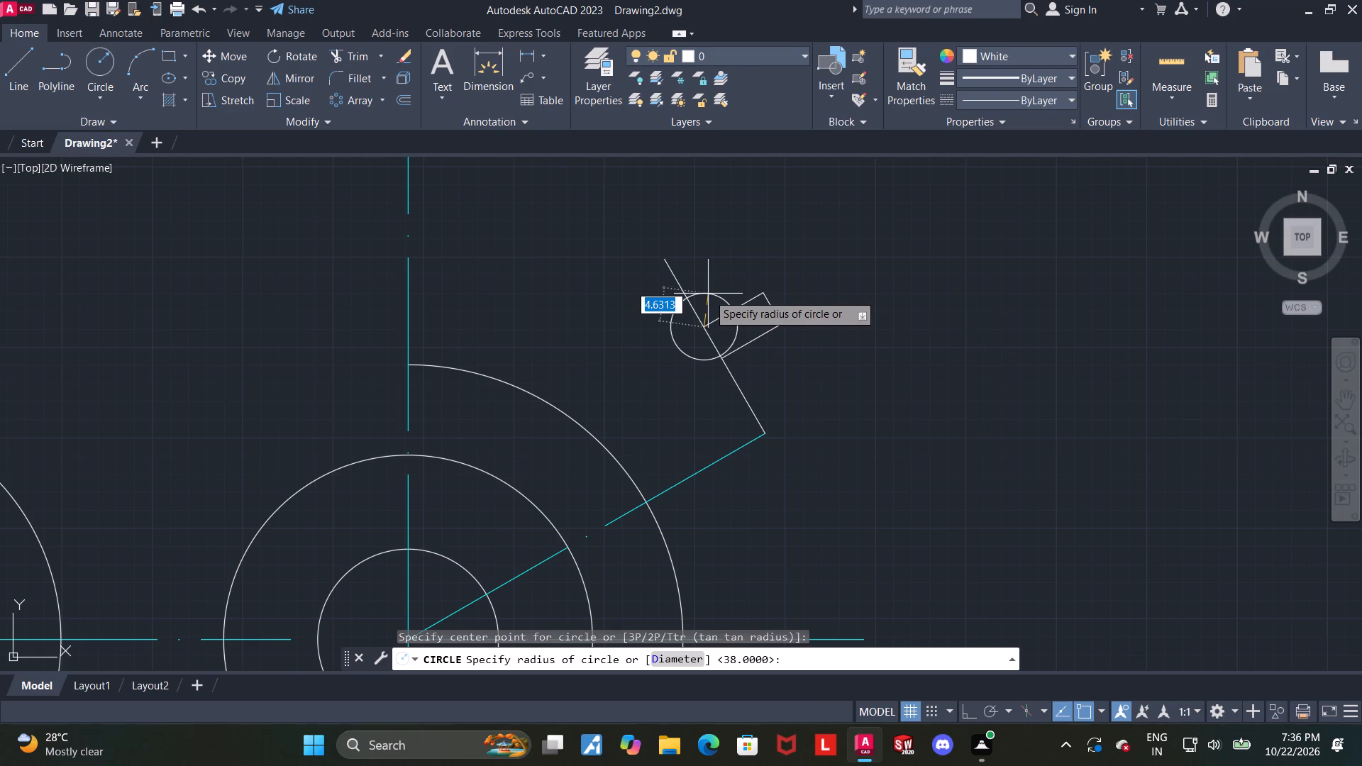
pyautogui.write('9.5')
pyautogui.press('Return')
pyautogui.press('Escape')
pyautogui.press('Escape')
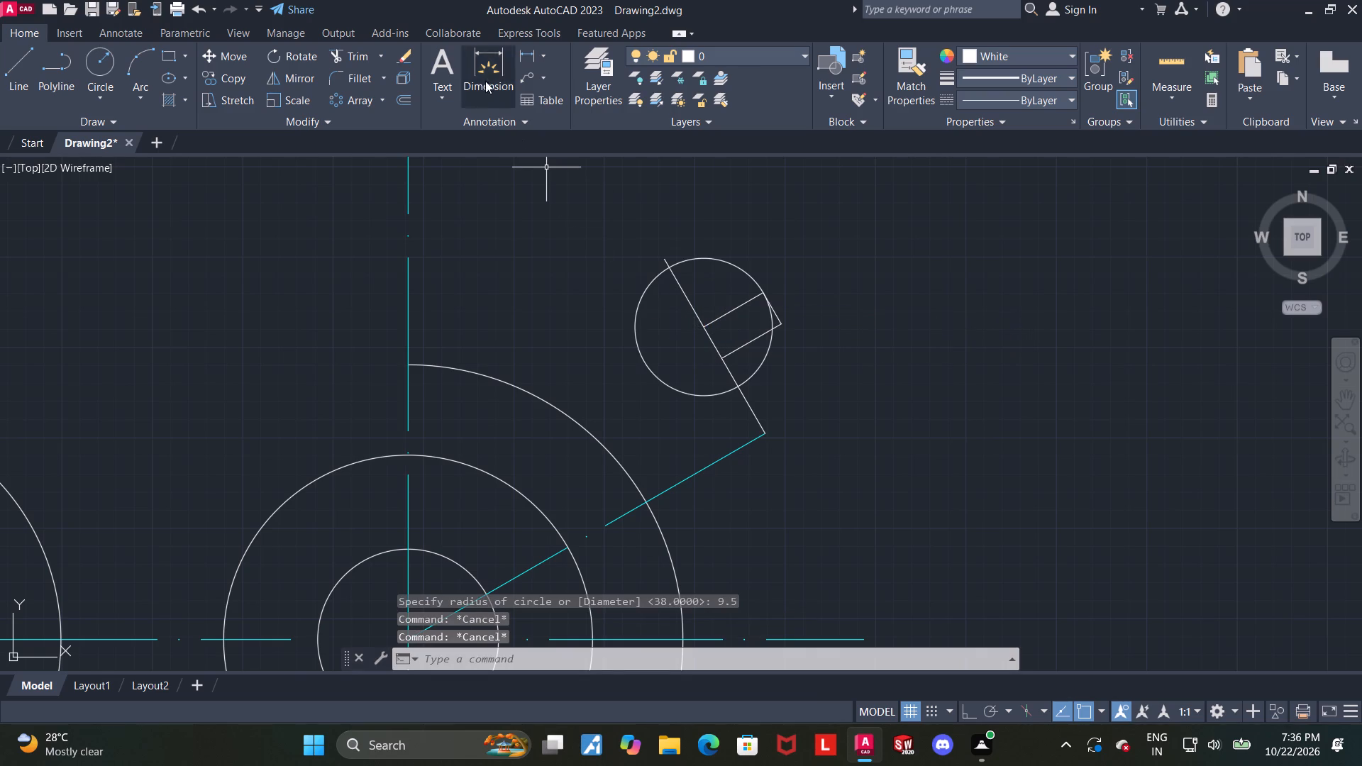
# Trim the radius 9.5 circle's arc portions between the 5 long segment and the lower part of the 120° line.
pyautogui.click(363, 57)
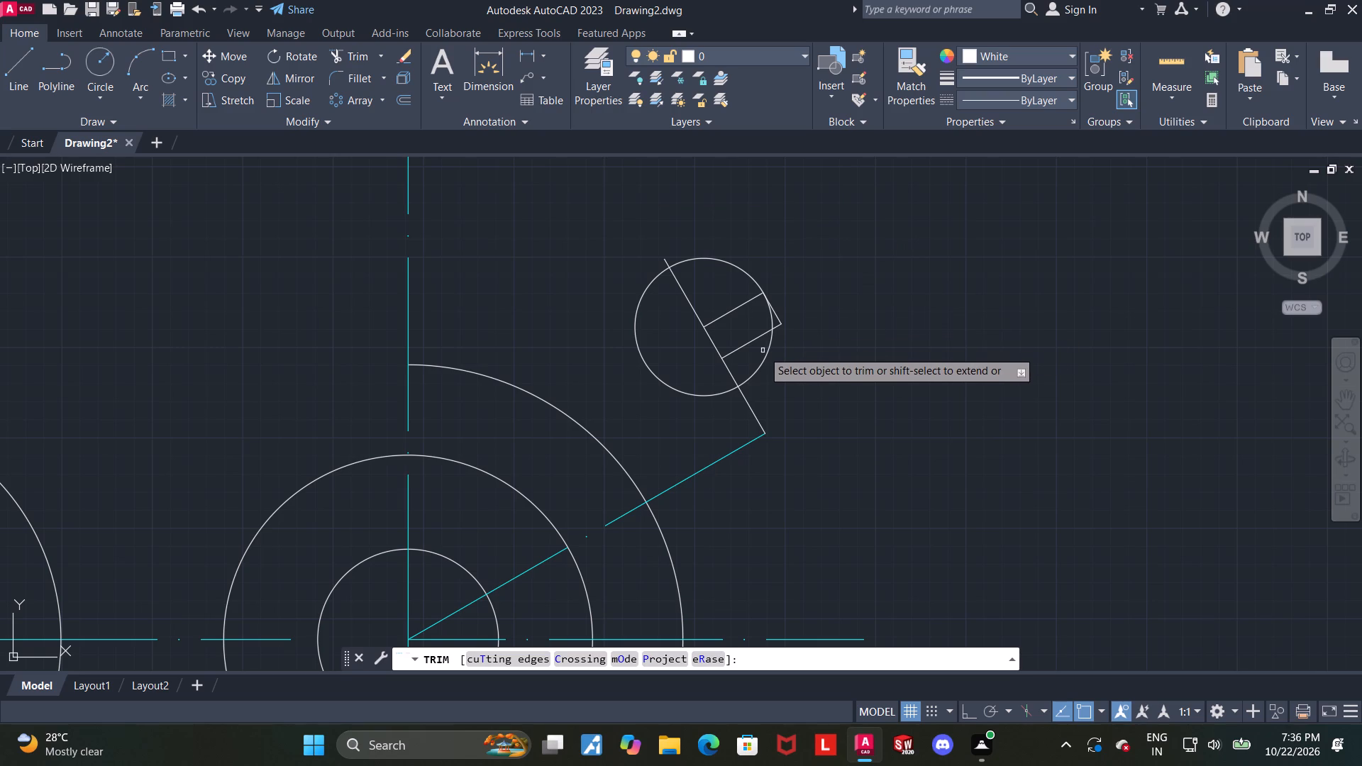
pyautogui.click(768, 355)
pyautogui.click(772, 318)
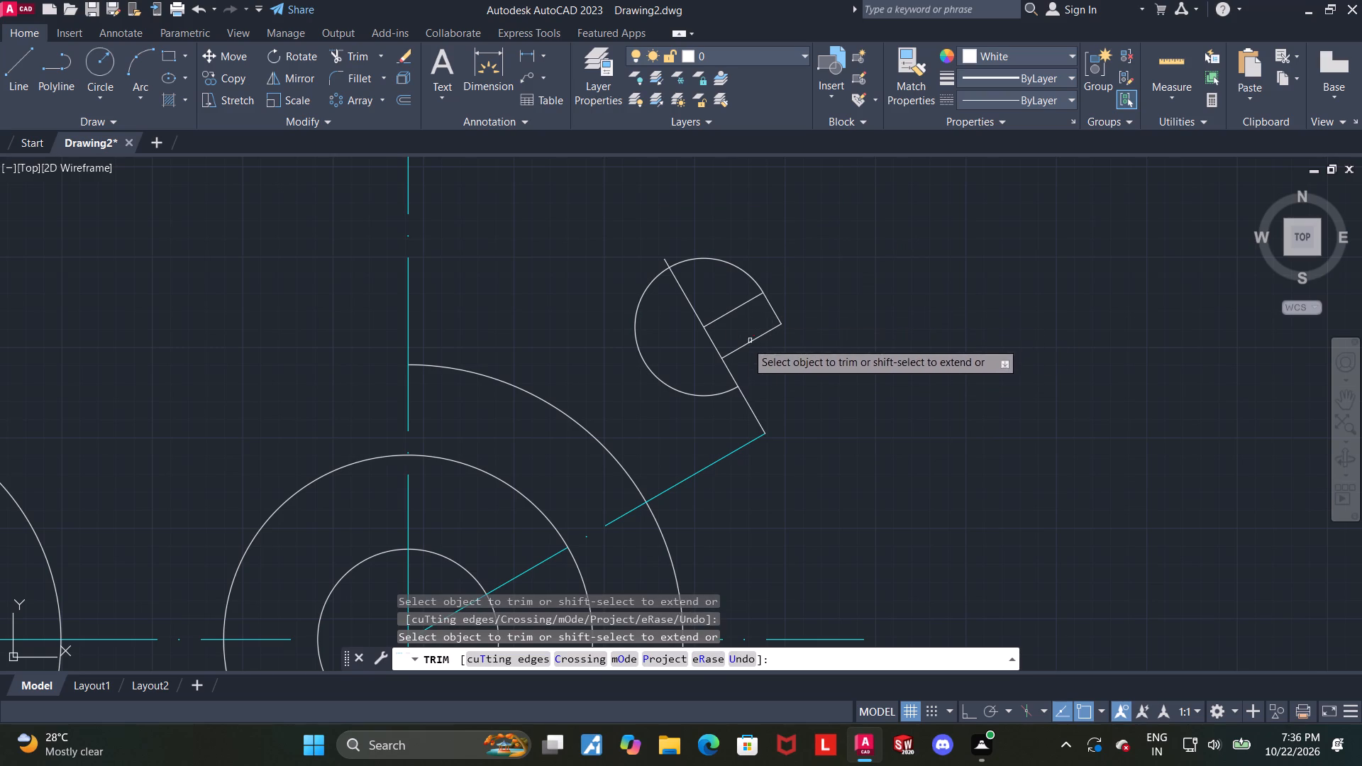
pyautogui.press('Escape')
pyautogui.press('Escape')
# Draw a line about 14 long from the trimmed circle's centre at 150° below horizontal, crossing the arc.
pyautogui.click(15, 56)
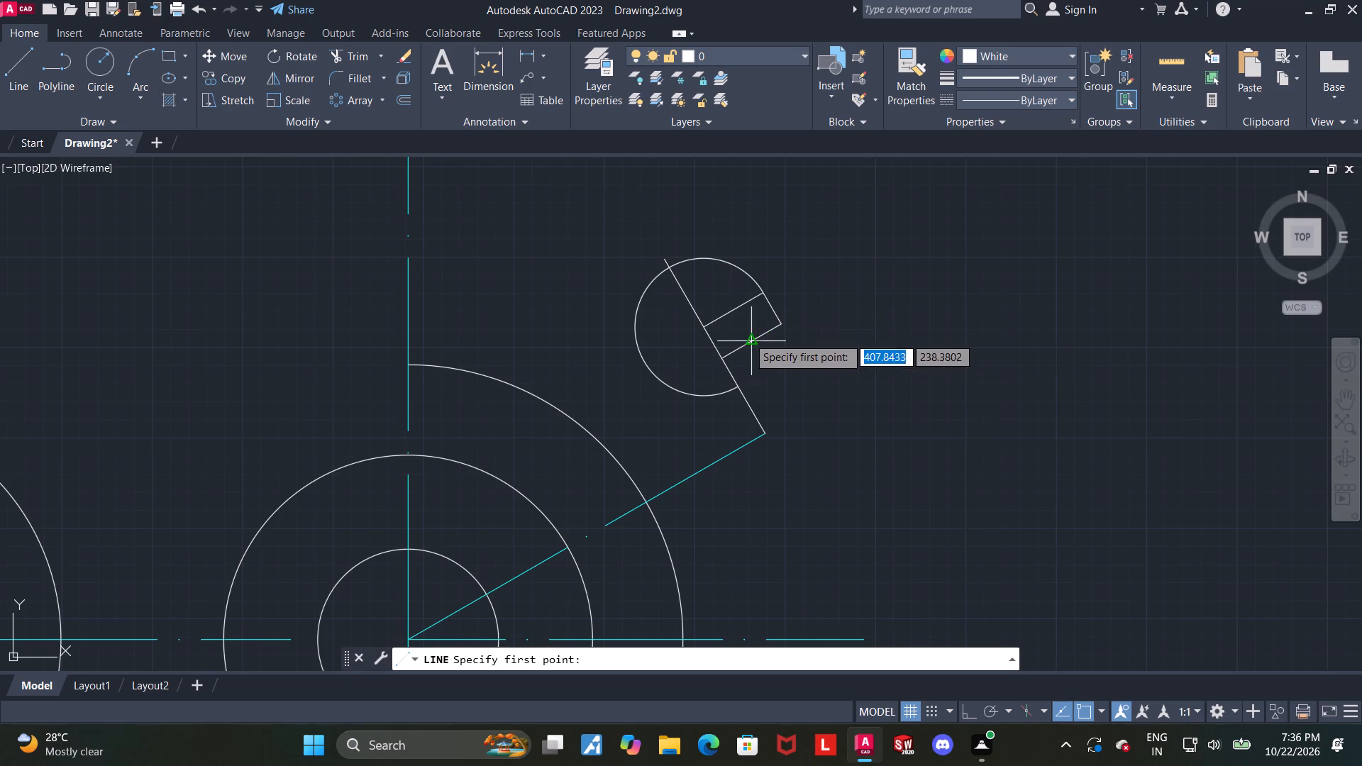
pyautogui.click(707, 327)
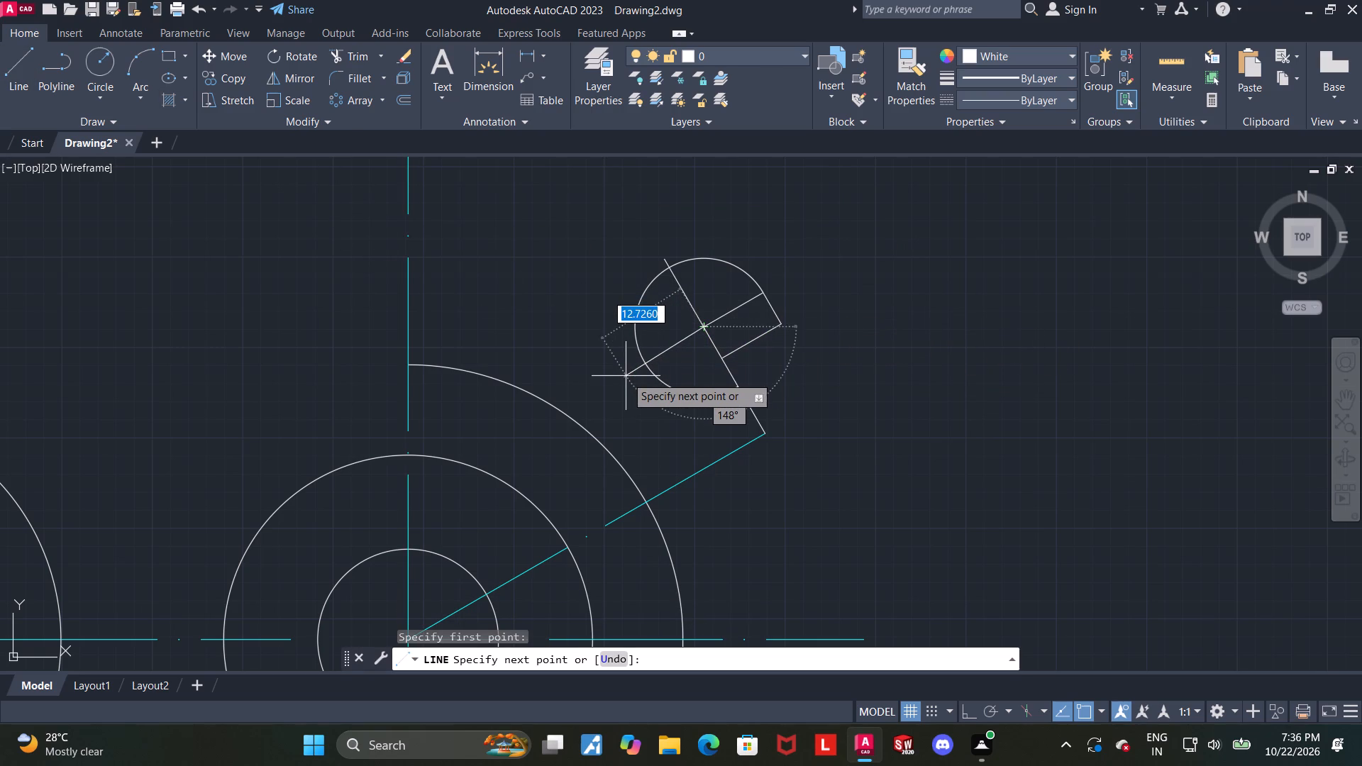
pyautogui.press('Tab')
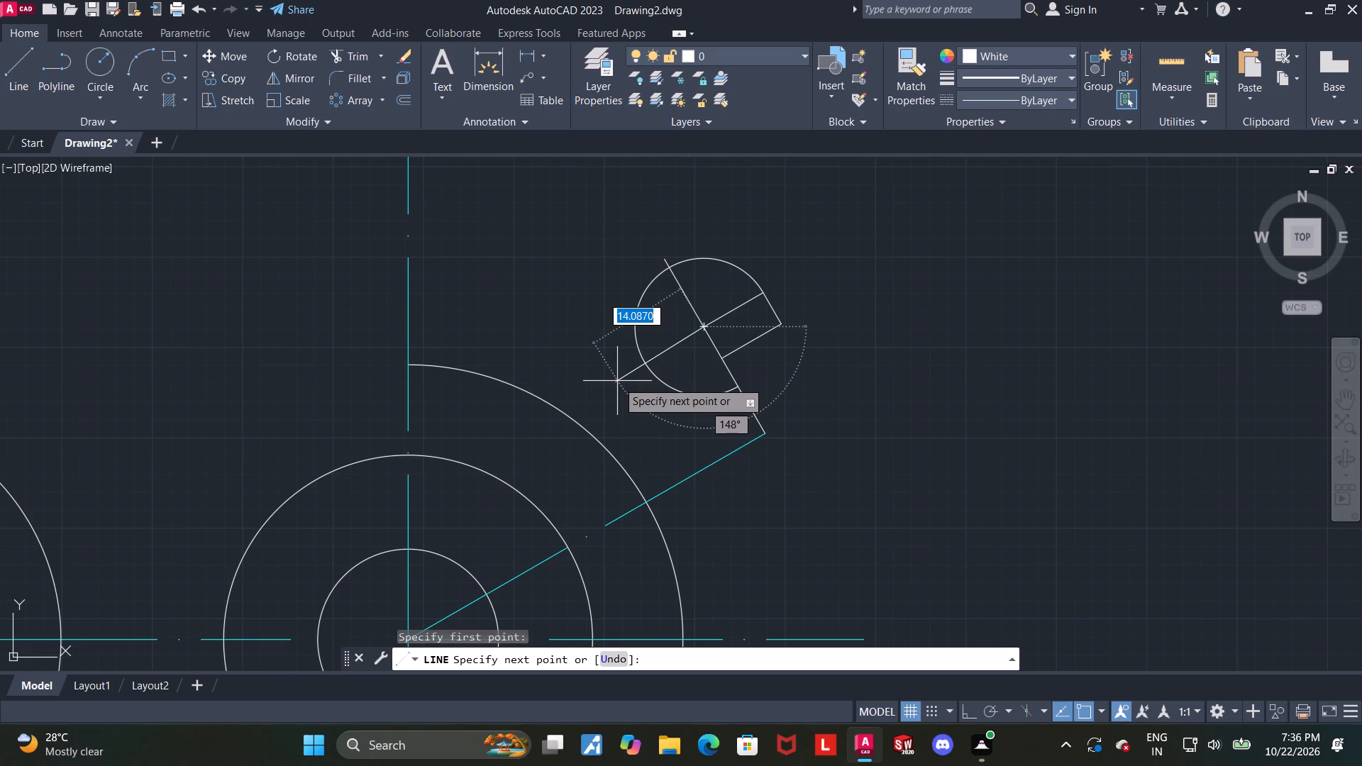
pyautogui.press('1')
pyautogui.write('50')
pyautogui.press('Return')
pyautogui.press('Escape')
pyautogui.press('Escape')
pyautogui.press('Escape')
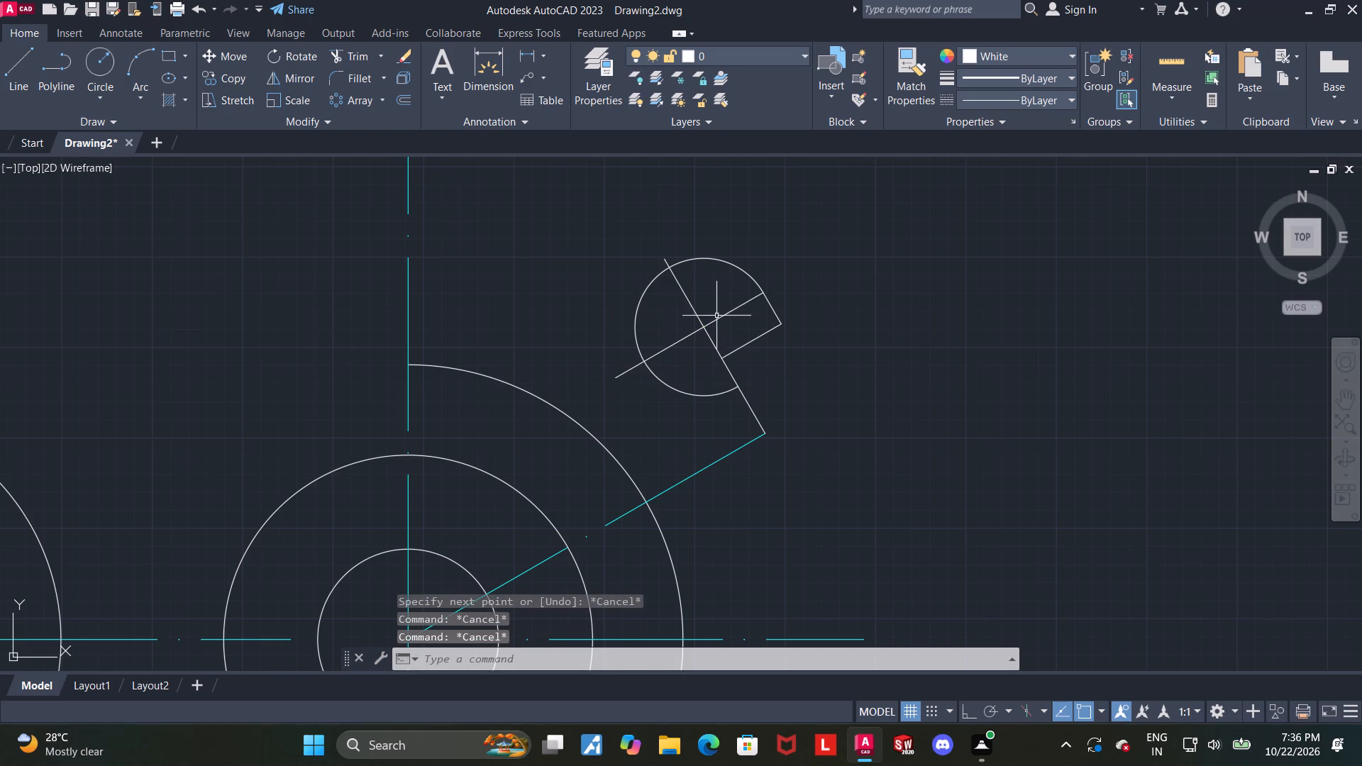
# Trim the arc below the new line, and the line's overhang outside the arc.
pyautogui.click(353, 50)
pyautogui.click(654, 377)
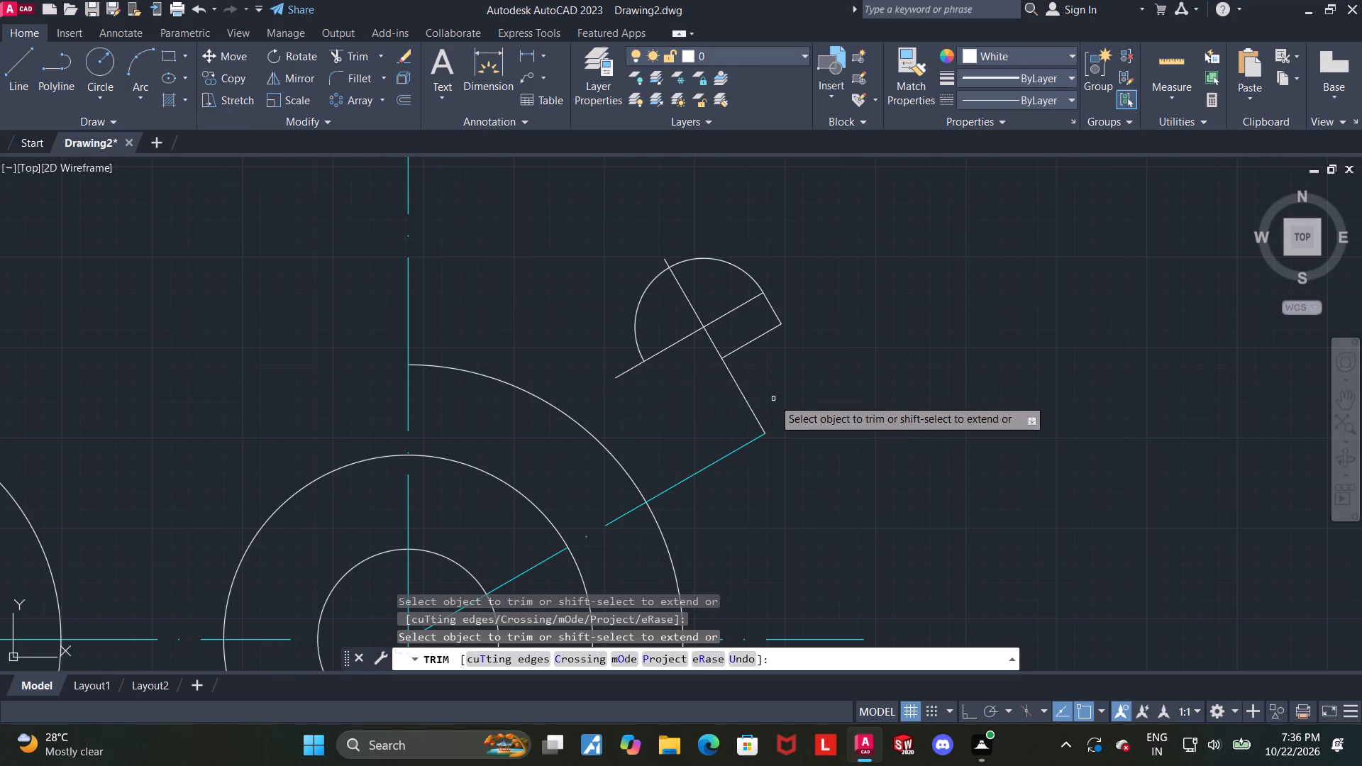
pyautogui.click(631, 373)
pyautogui.click(629, 367)
pyautogui.press('Escape')
pyautogui.press('Escape')
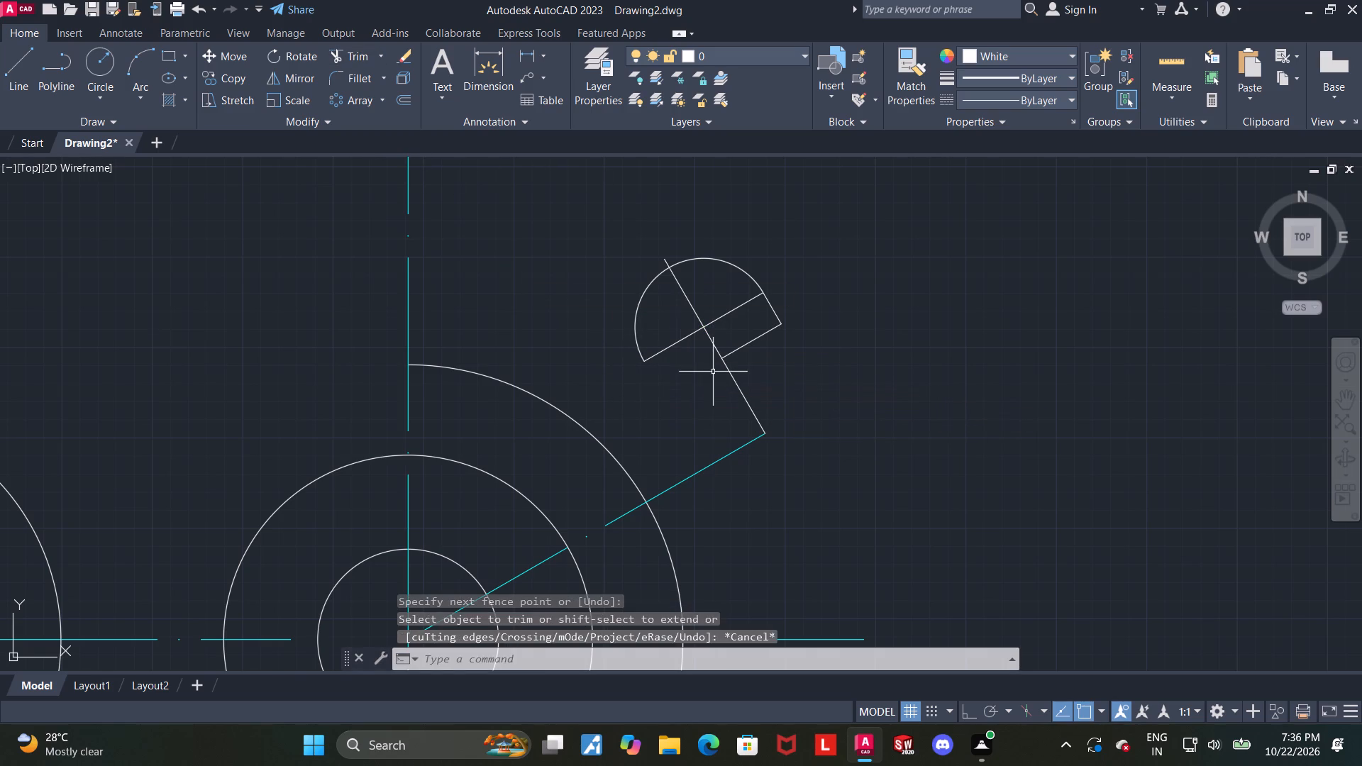
# Draw a line about 5 long from the arc's lower end, 60° below horizontal, and continue it to the base line's end on the 120° line.
pyautogui.click(4, 70)
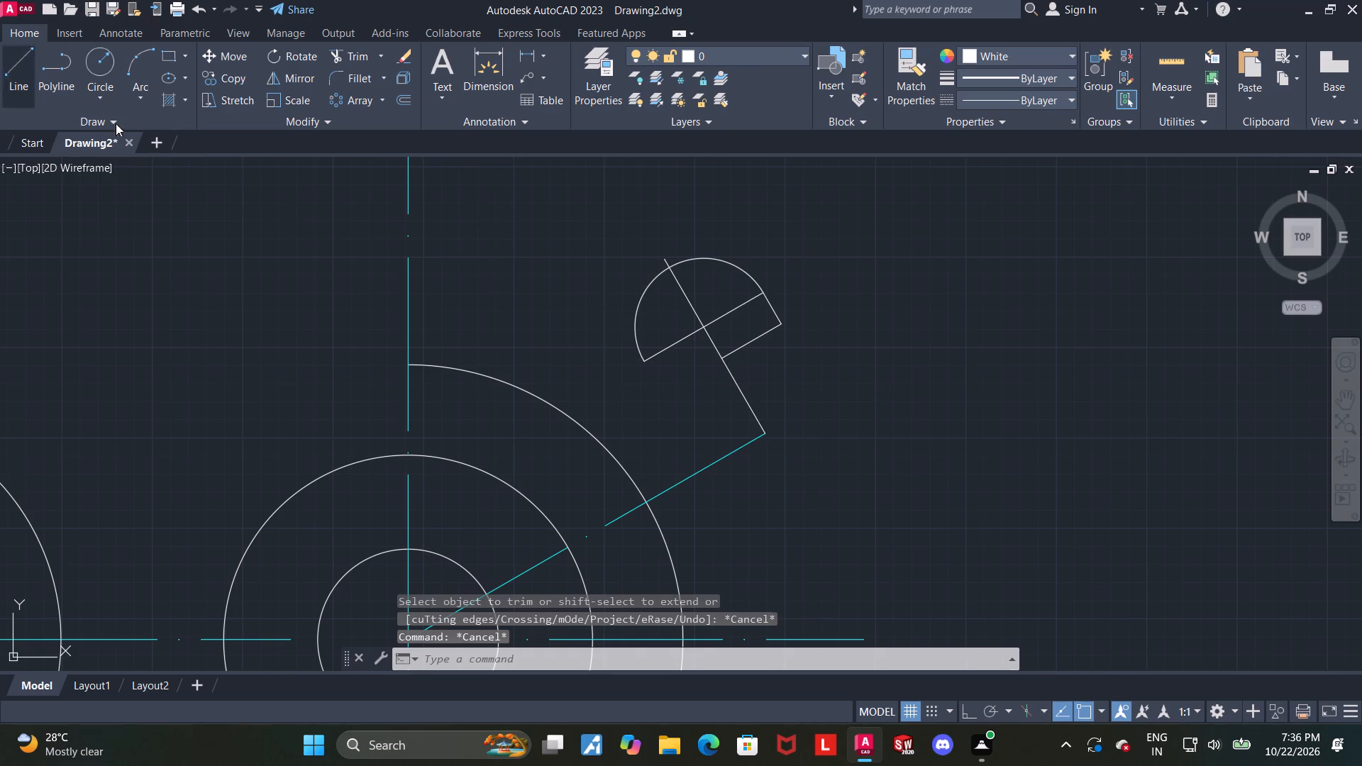
pyautogui.click(646, 363)
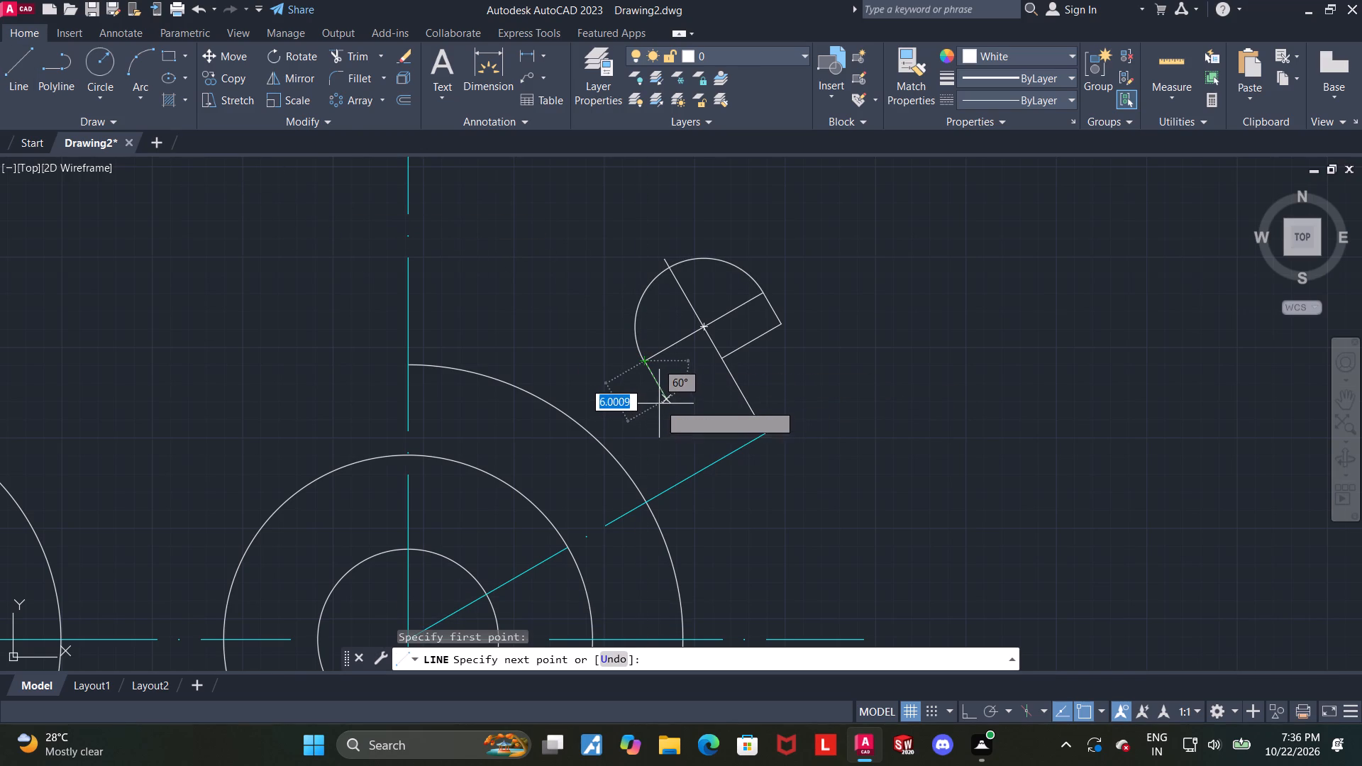
pyautogui.press('Tab')
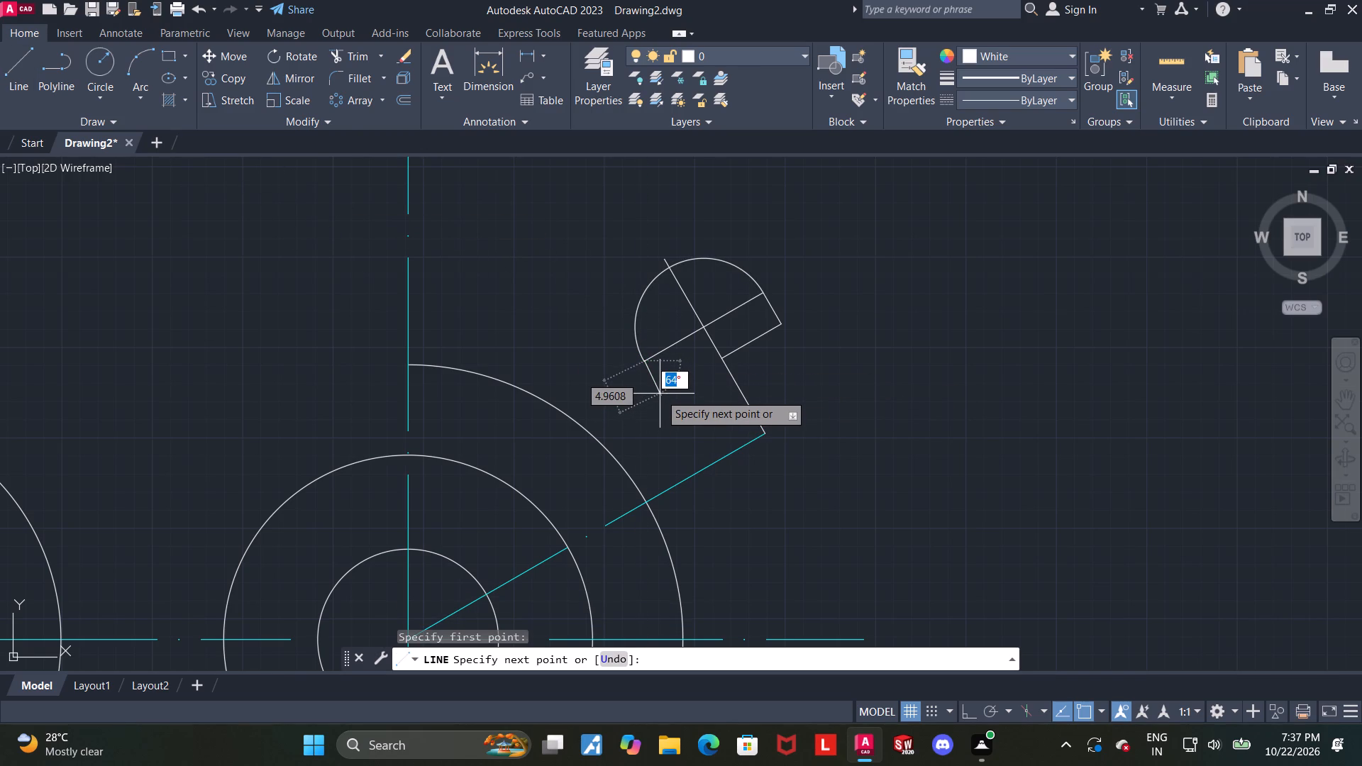
pyautogui.write('60')
pyautogui.press('Return')
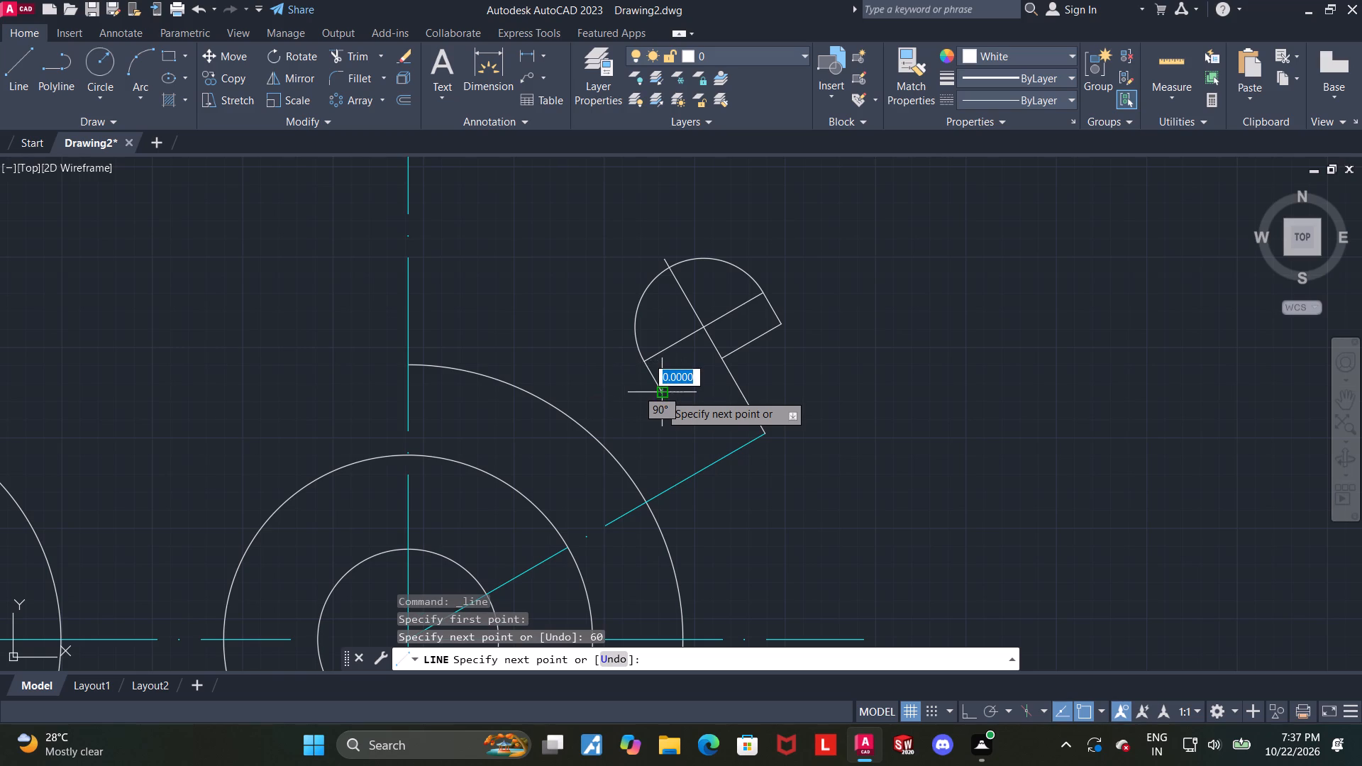
pyautogui.click(719, 357)
pyautogui.press('Escape')
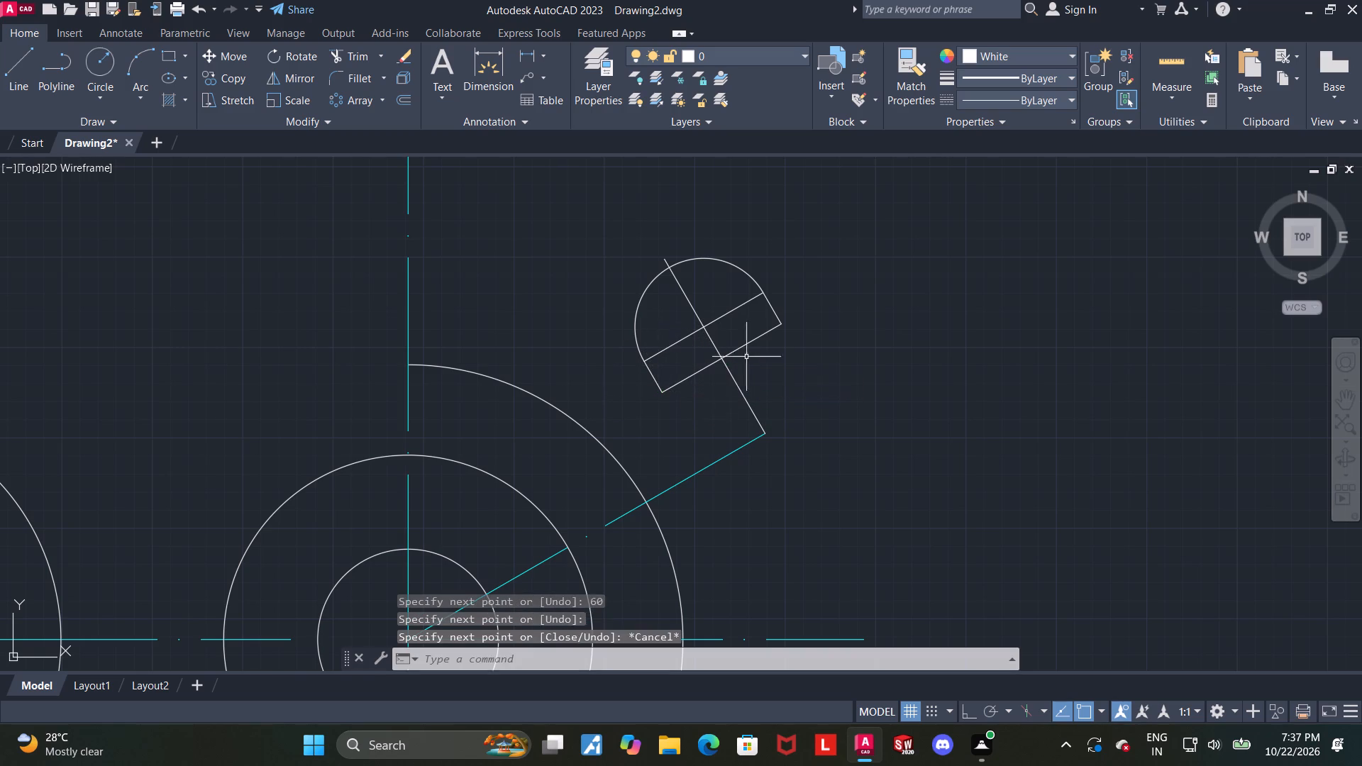
pyautogui.press('Escape')
pyautogui.press('Escape')
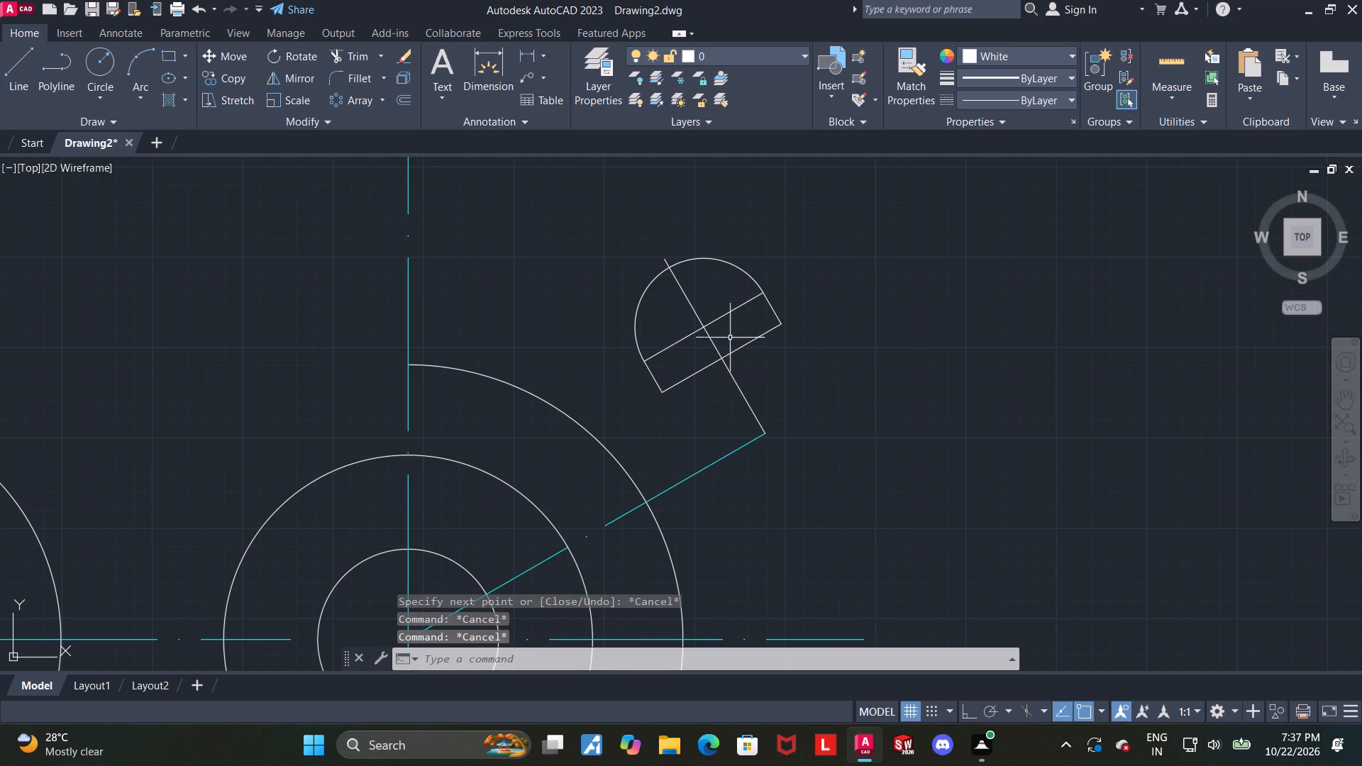
pyautogui.press('Escape')
pyautogui.press('Escape')
# Trim away both halves of the line joining the arc's ends, inside the rounded profile.
pyautogui.click(344, 54)
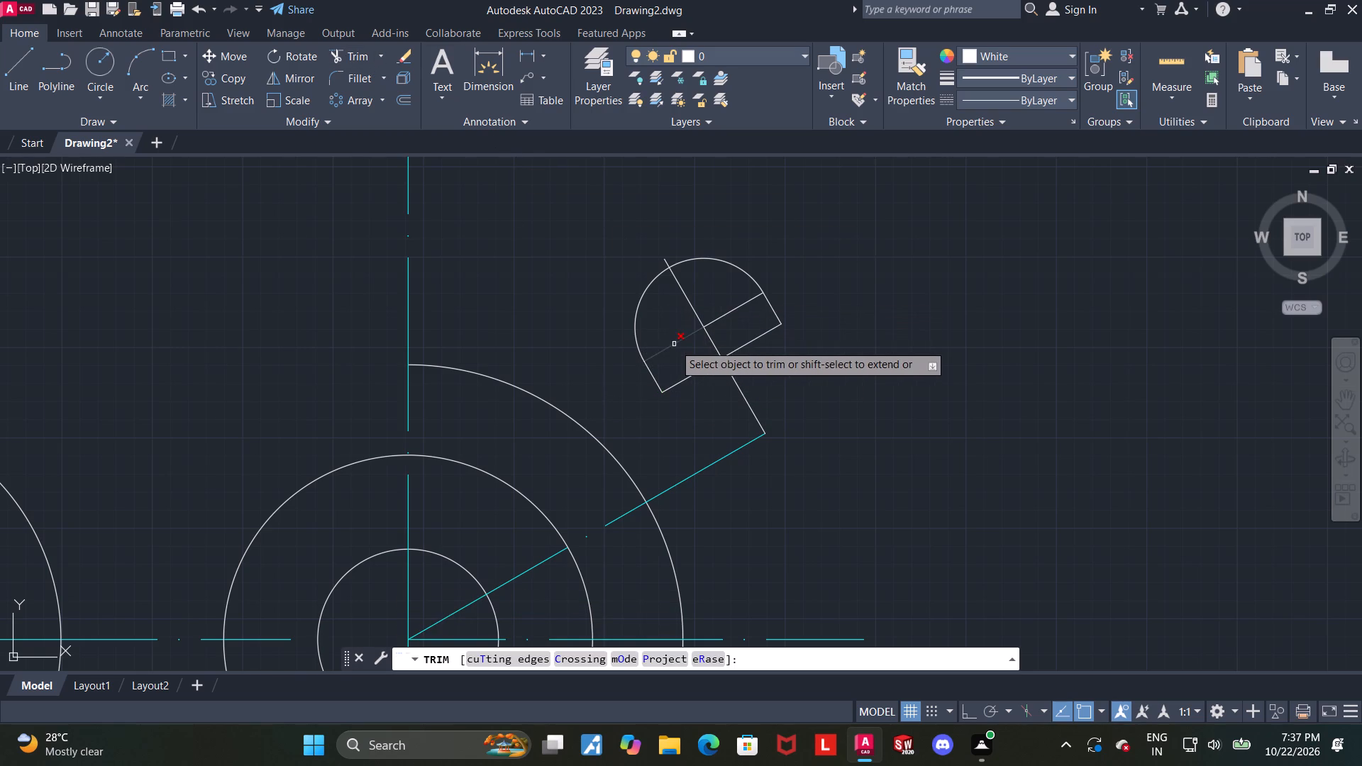
pyautogui.click(674, 344)
pyautogui.click(731, 313)
pyautogui.press('Escape')
pyautogui.press('Escape')
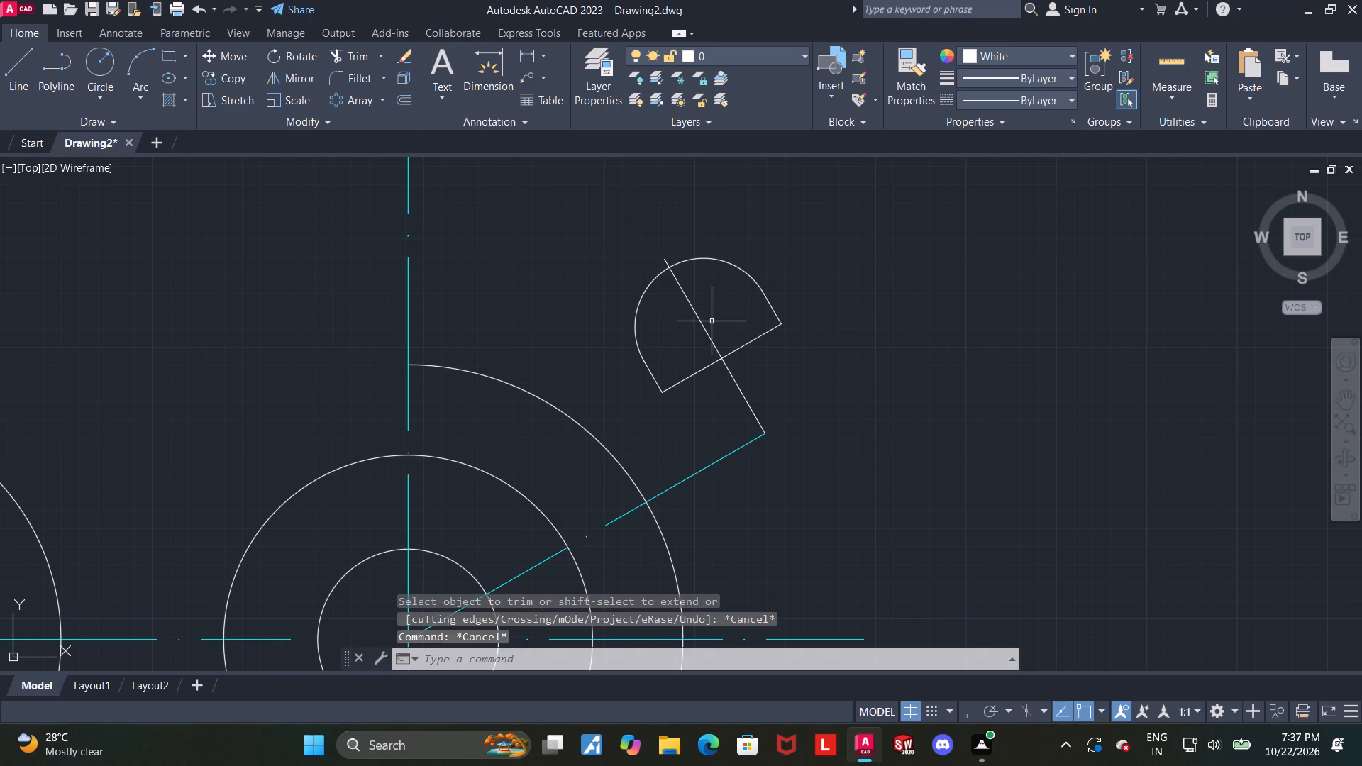
# Trim away the 12 long line between the rounded profile's base and the 30° centre line's end.
pyautogui.click(707, 326)
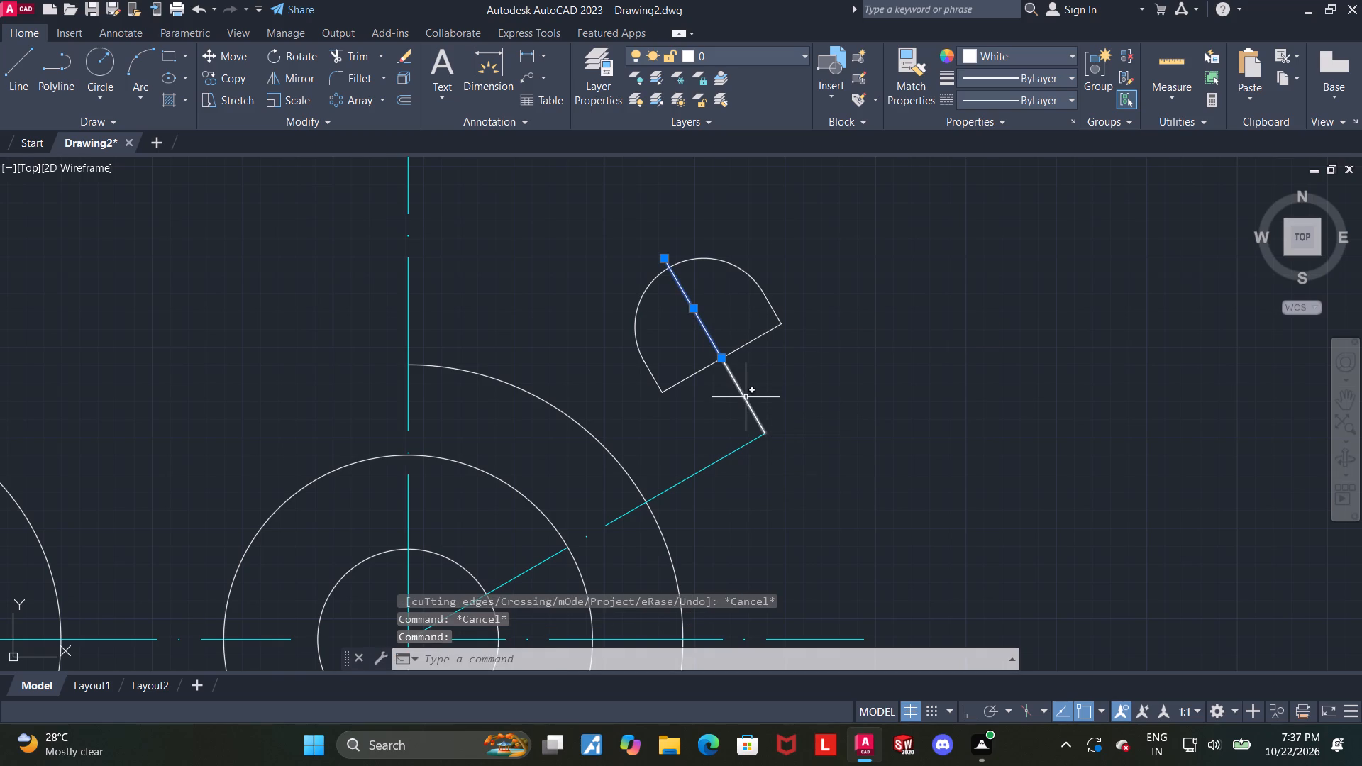
pyautogui.press('Escape')
pyautogui.click(343, 57)
pyautogui.moveTo(737, 370); pyautogui.dragTo(714, 382)
pyautogui.press('Escape')
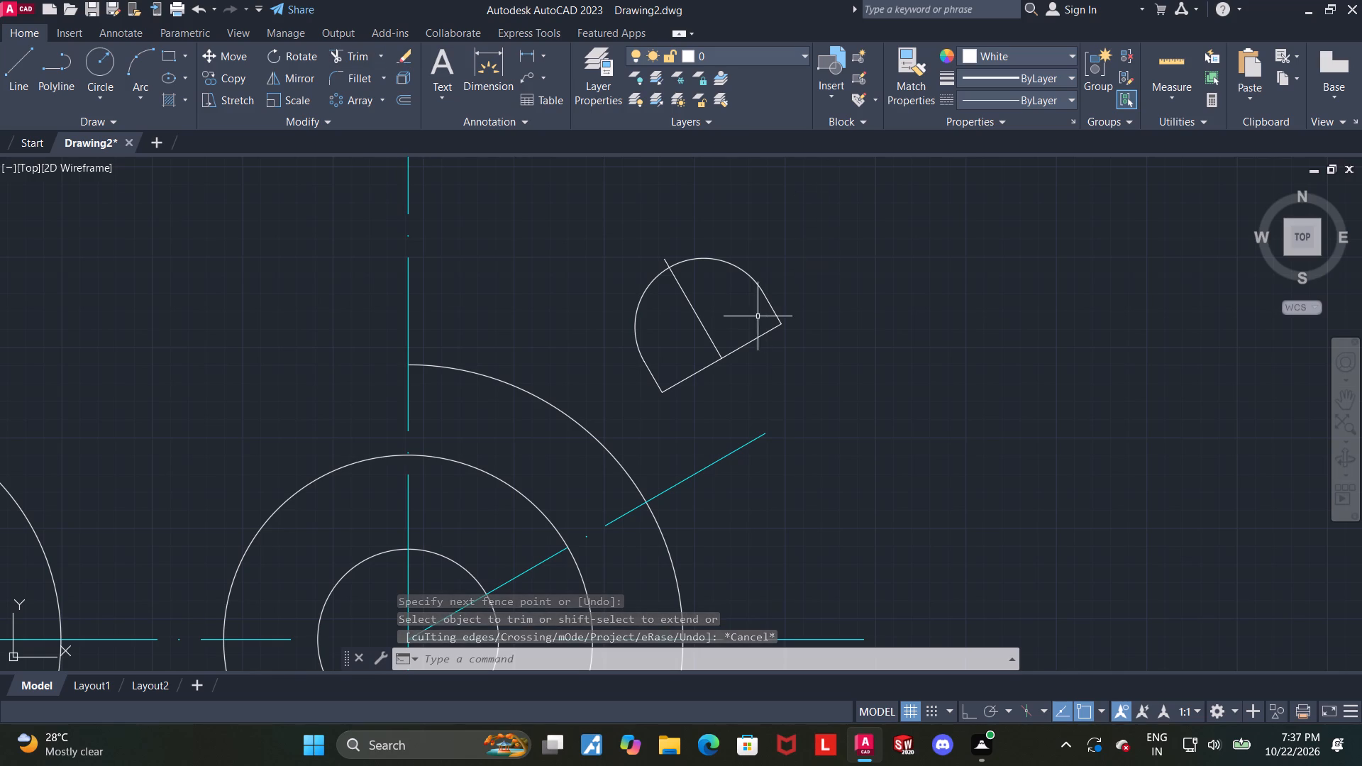
# Give the 120° line inside the rounded profile the centre-line linetype and the colour cyan.
pyautogui.click(705, 325)
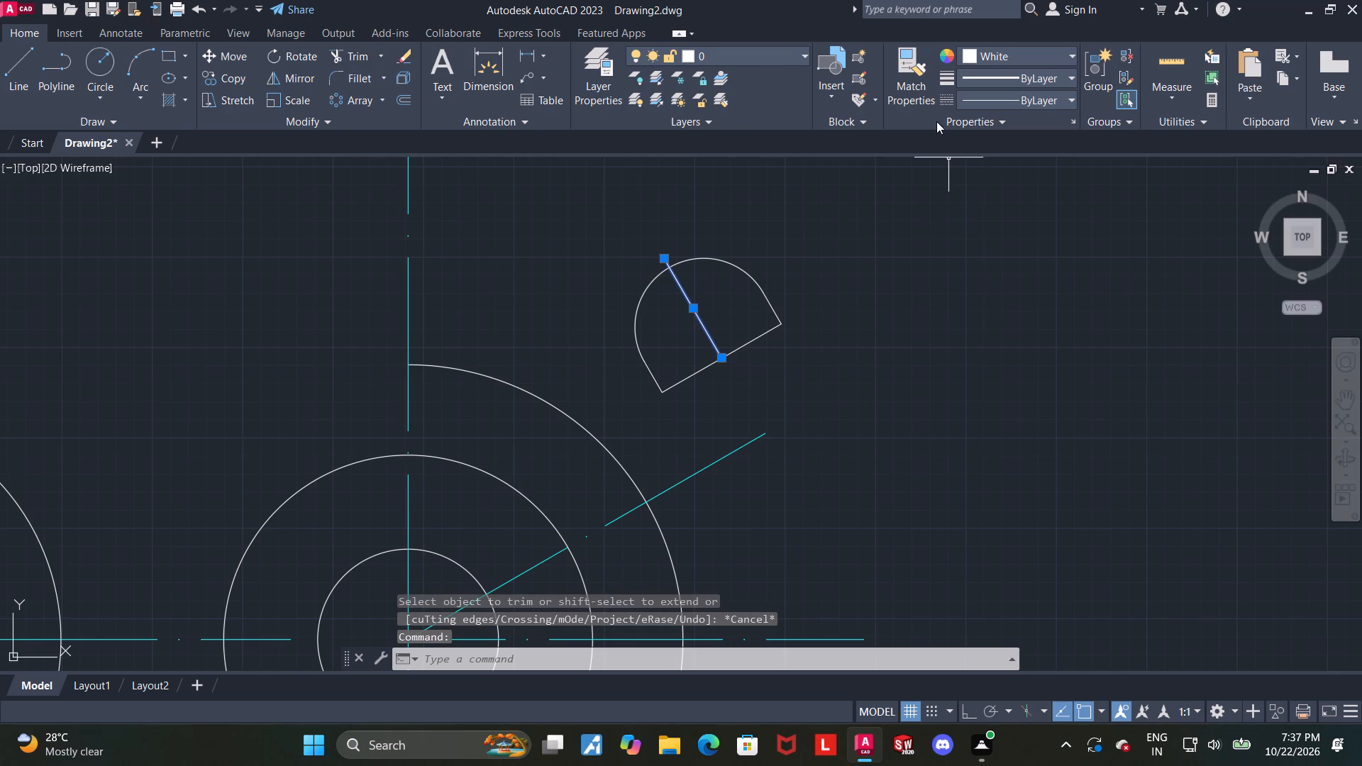
pyautogui.click(987, 91)
pyautogui.click(989, 159)
pyautogui.click(1036, 54)
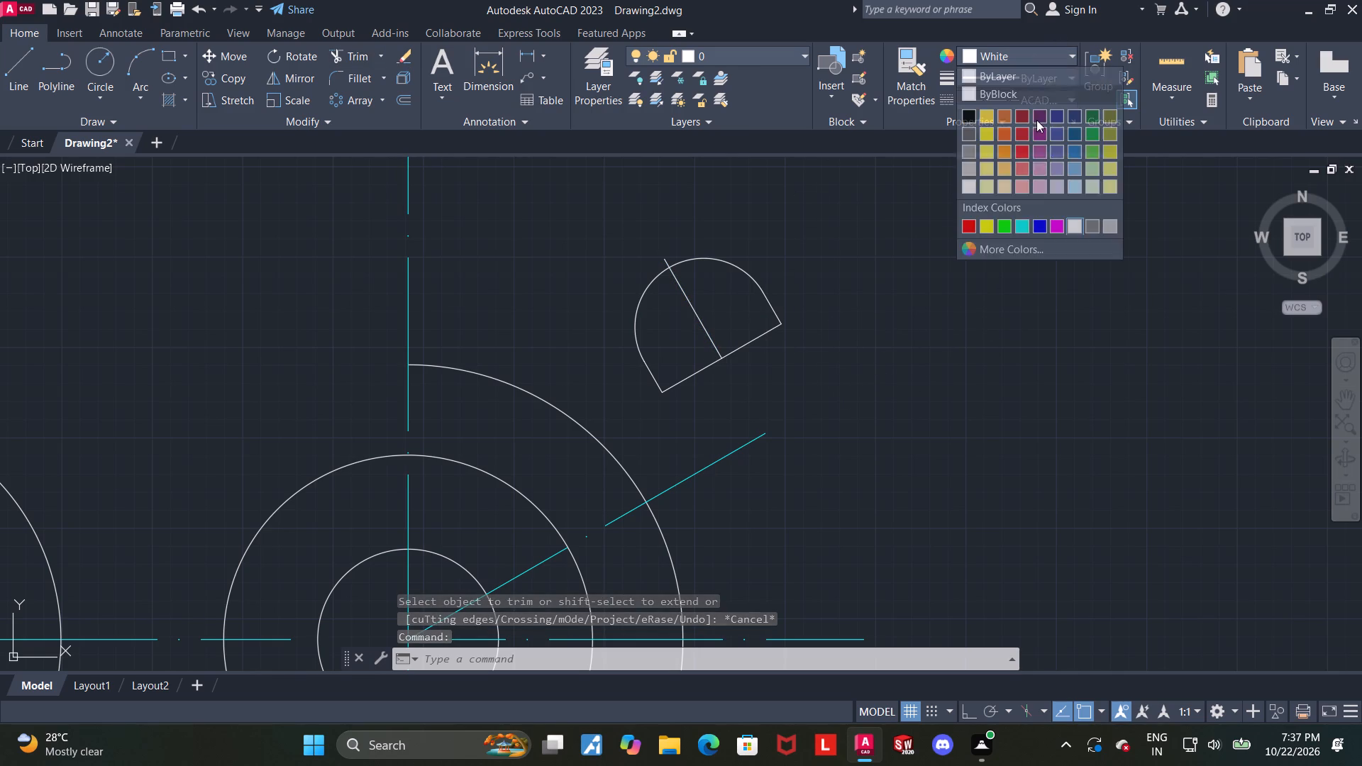
pyautogui.click(1029, 221)
pyautogui.press('Escape')
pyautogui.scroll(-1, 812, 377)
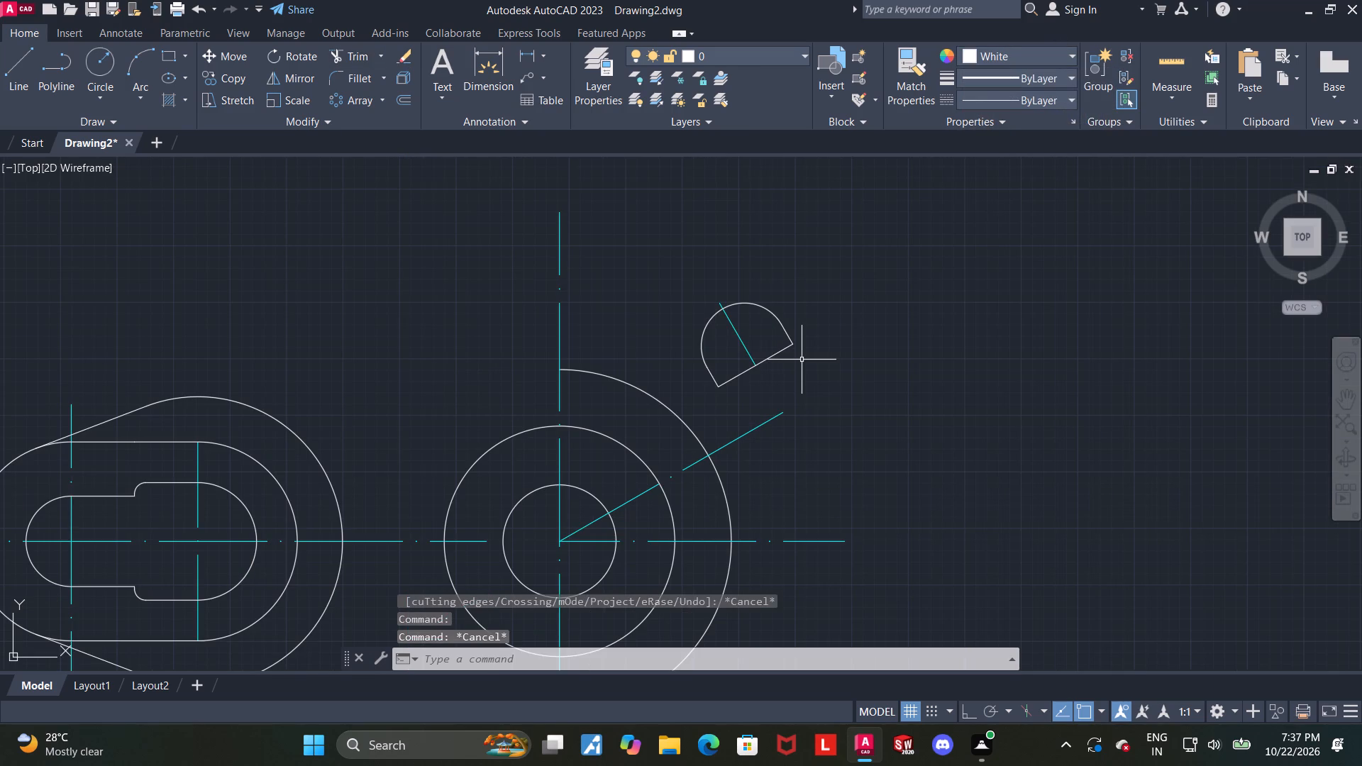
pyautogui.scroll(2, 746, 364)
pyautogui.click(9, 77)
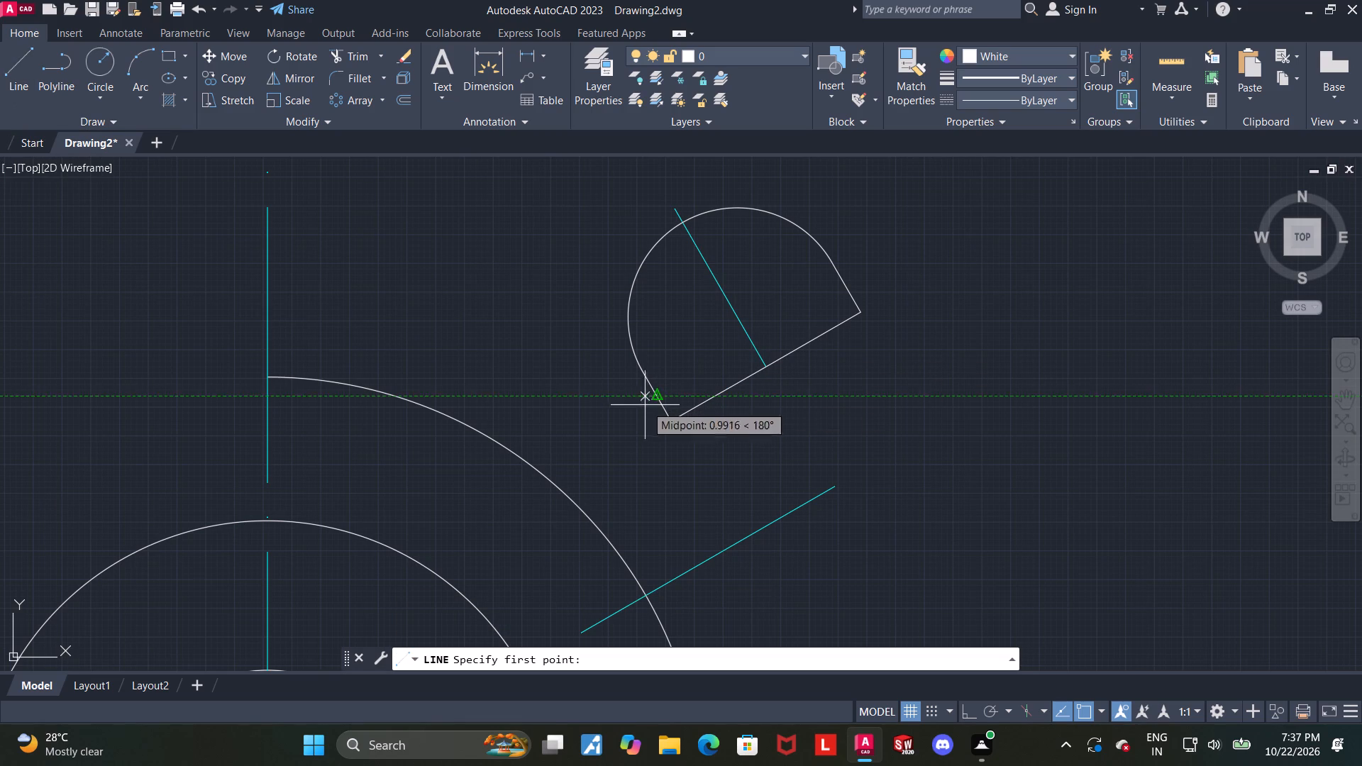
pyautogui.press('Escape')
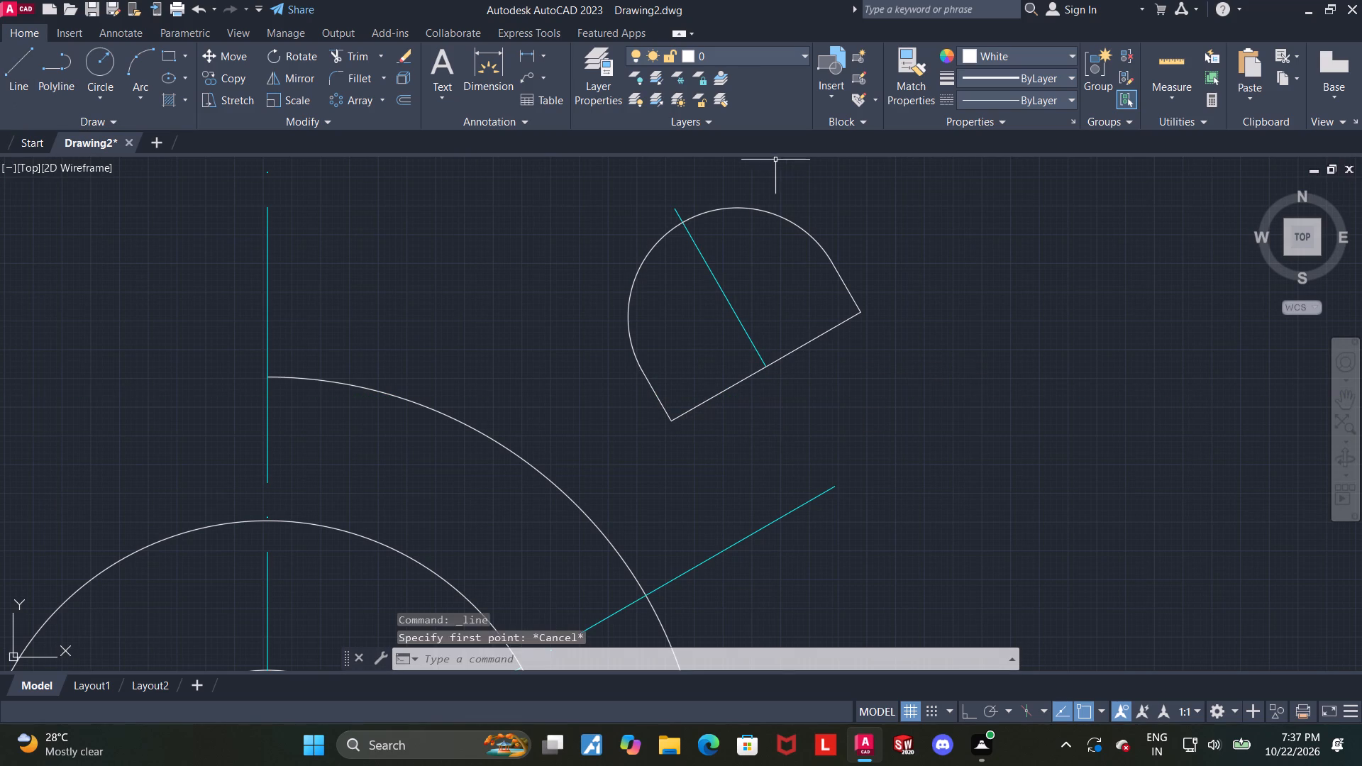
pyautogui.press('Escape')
# Check the lengths of the rounded profile's two short straight sides with temporary dimensions.
pyautogui.click(479, 65)
pyautogui.scroll(1, 892, 261)
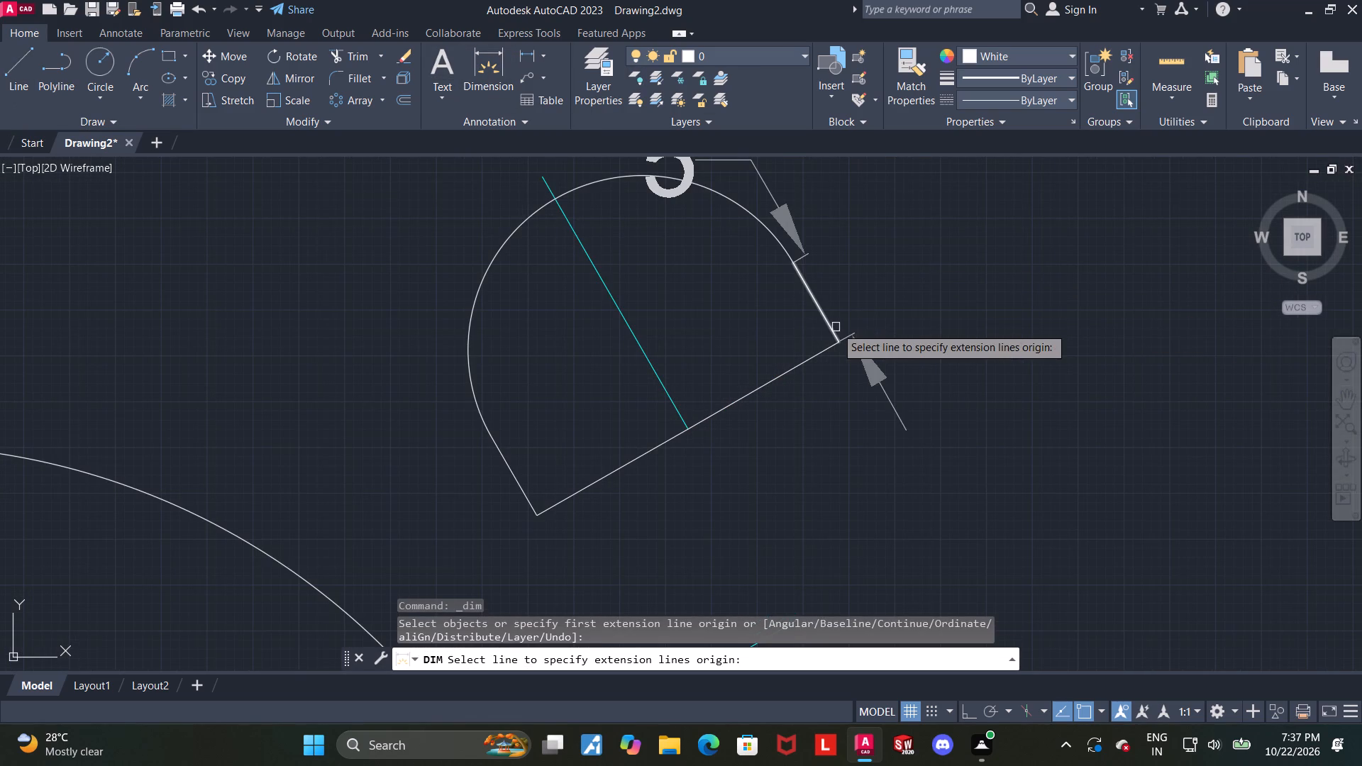
pyautogui.click(834, 327)
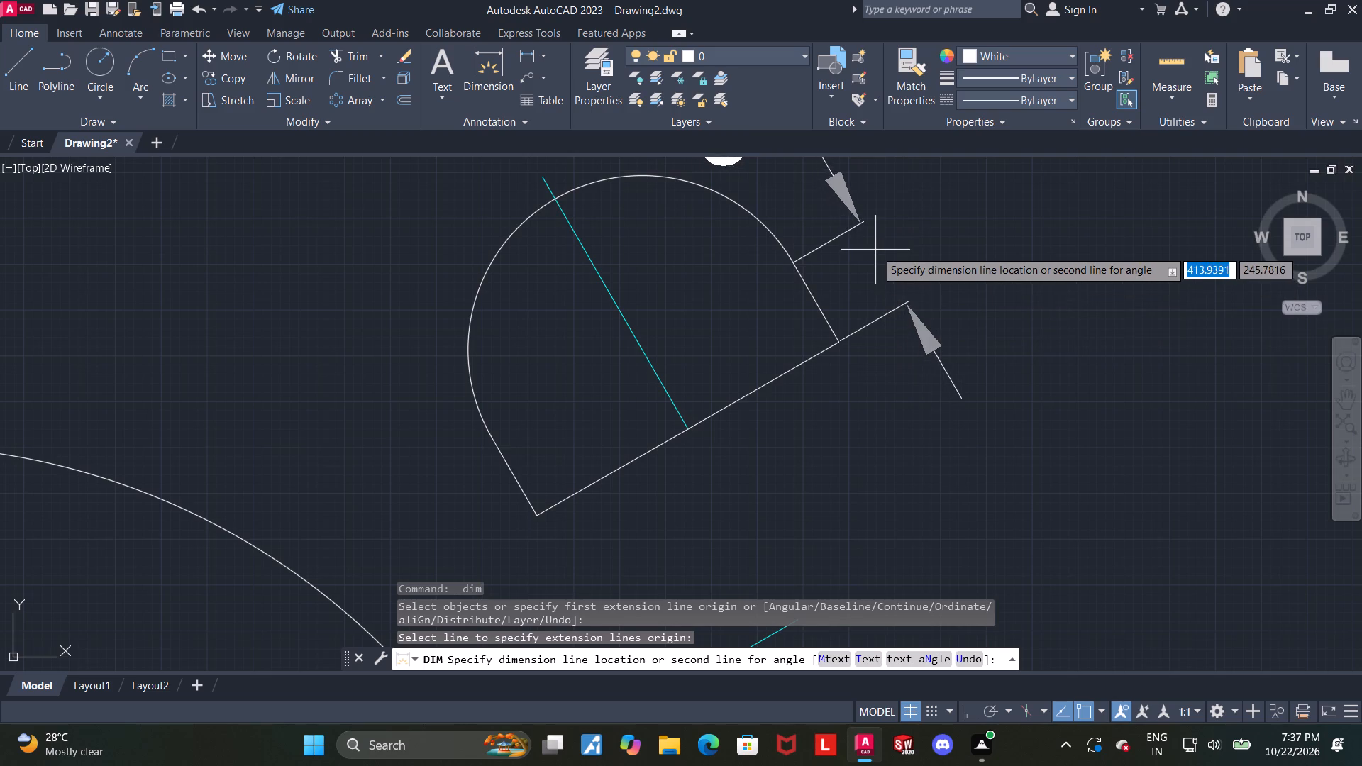
pyautogui.scroll(-2, 873, 255)
pyautogui.press('Escape')
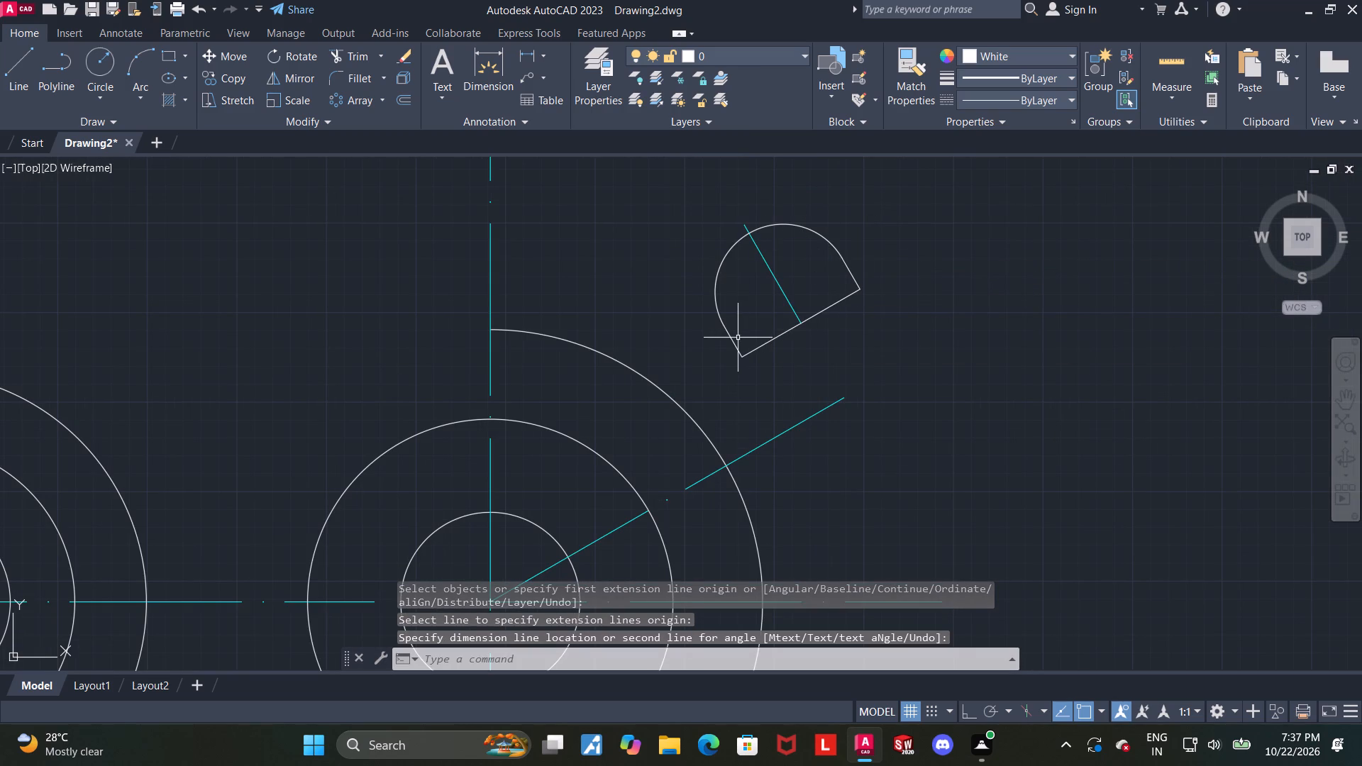
pyautogui.click(734, 340)
pyautogui.press('Escape')
pyautogui.click(480, 72)
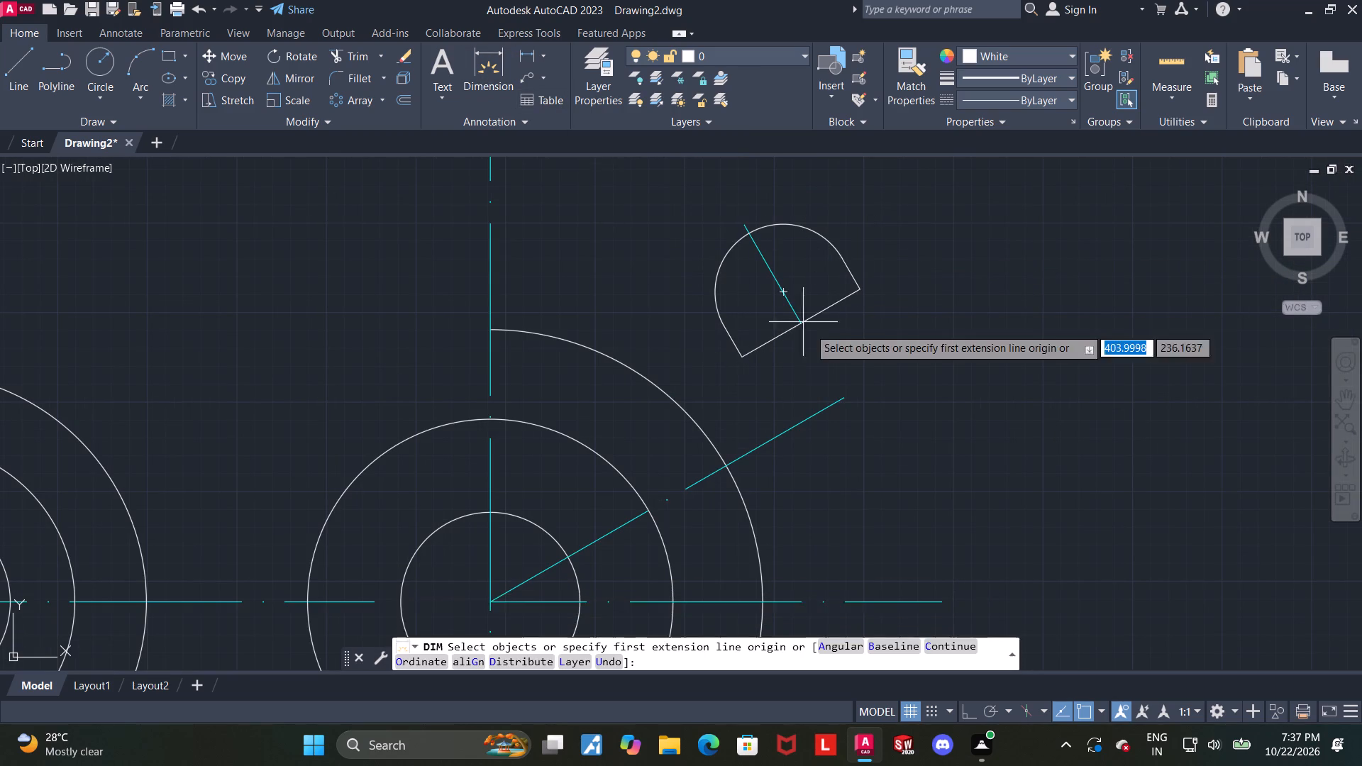
pyautogui.scroll(2, 819, 345)
pyautogui.click(578, 311)
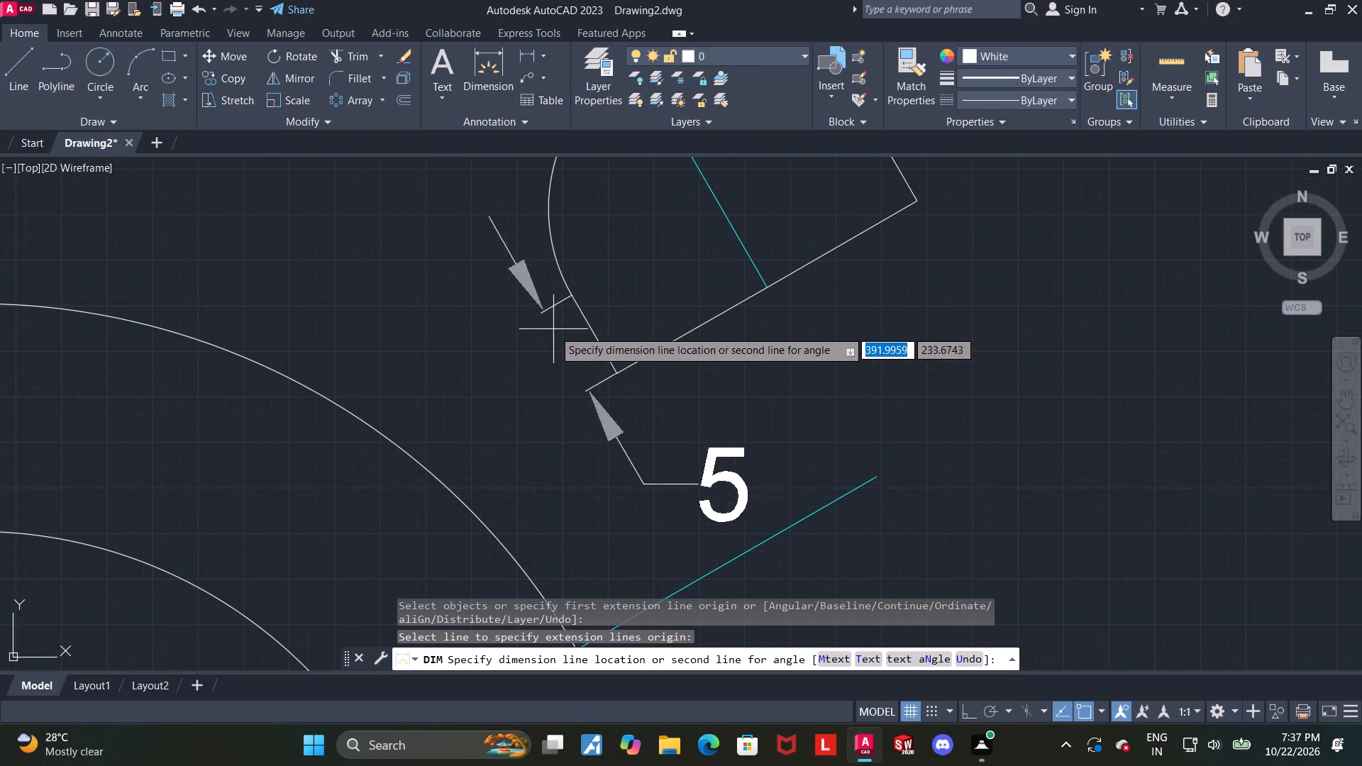
pyautogui.press('Escape')
pyautogui.scroll(-2, 553, 330)
pyautogui.scroll(1, 663, 234)
pyautogui.press('Escape')
# Draw a line joining the arc's two ends across the rounded profile, through the arc's centre.
pyautogui.click(5, 62)
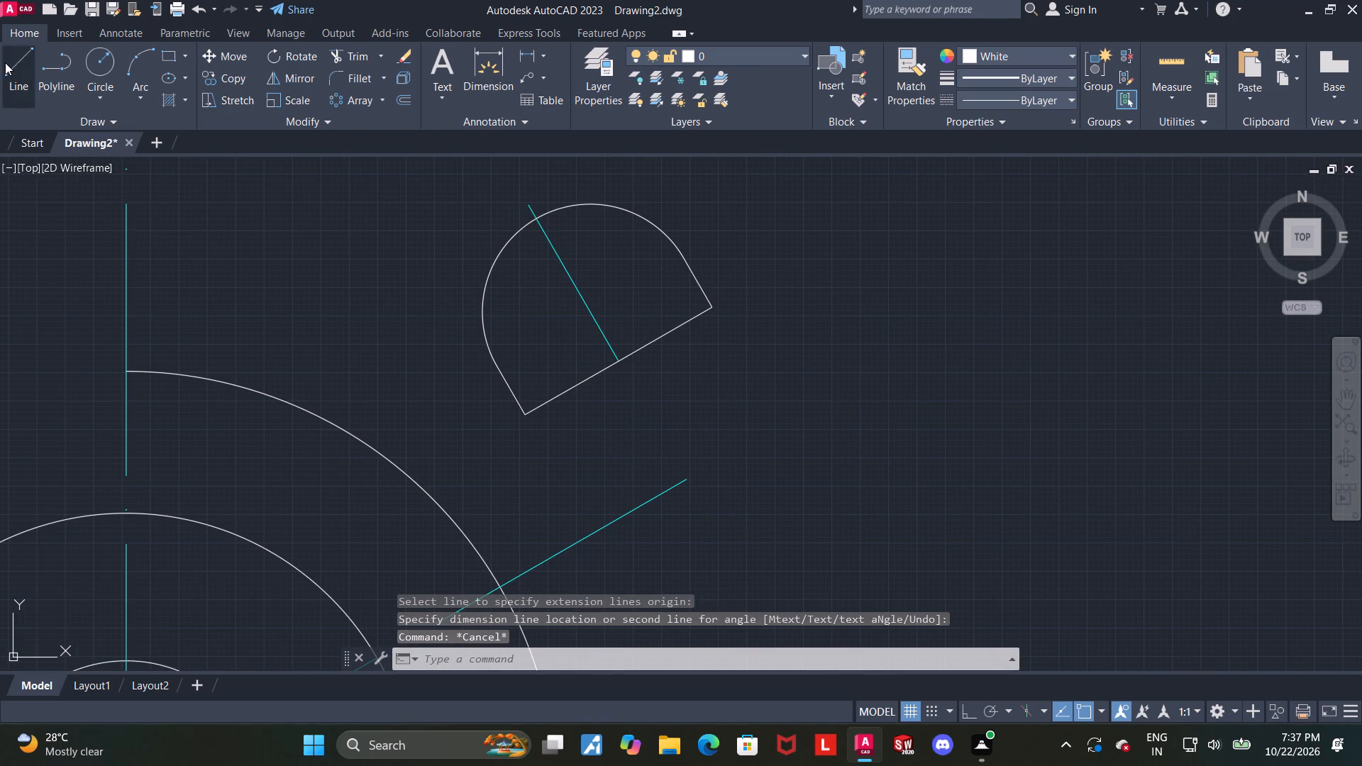
pyautogui.click(493, 365)
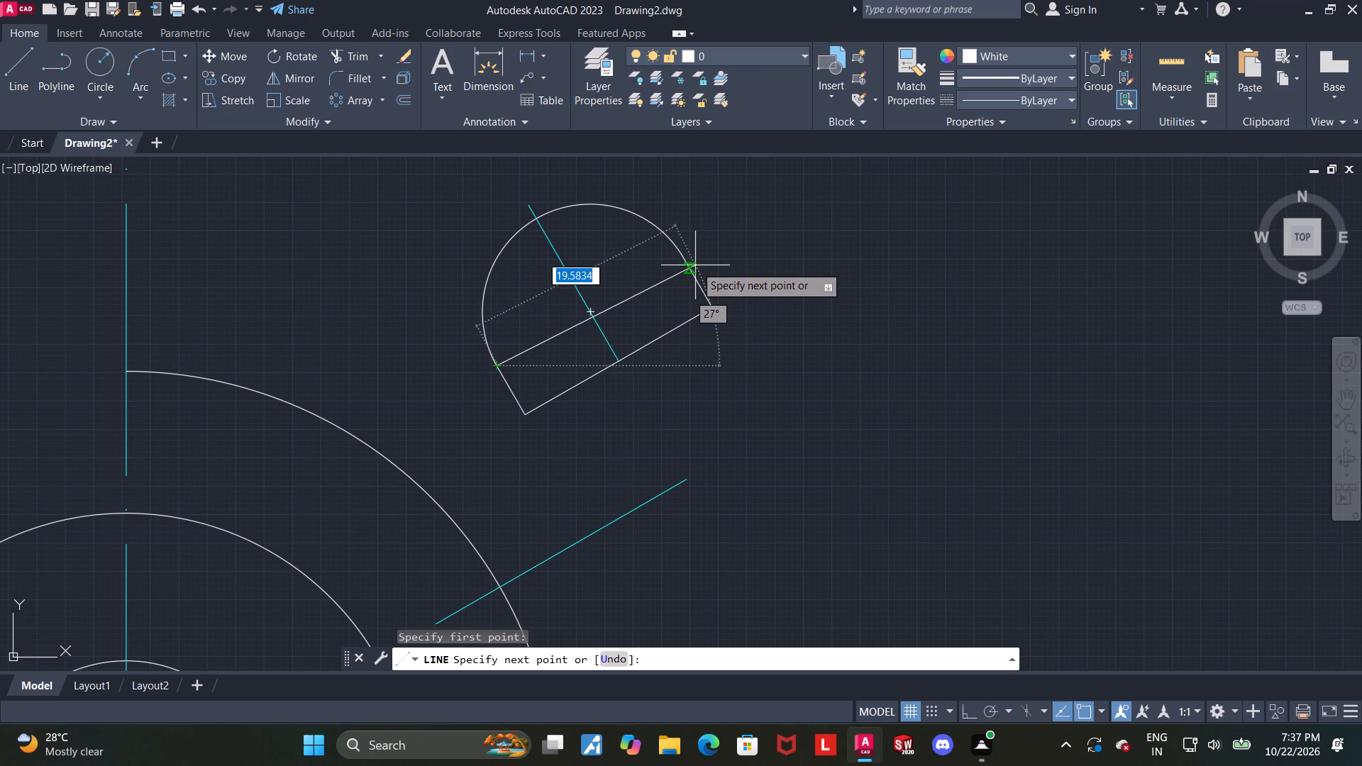
pyautogui.click(687, 260)
pyautogui.press('Escape')
pyautogui.press('Escape')
# Give the line joining the arc's ends the centre-line linetype and the colour cyan.
pyautogui.click(631, 289)
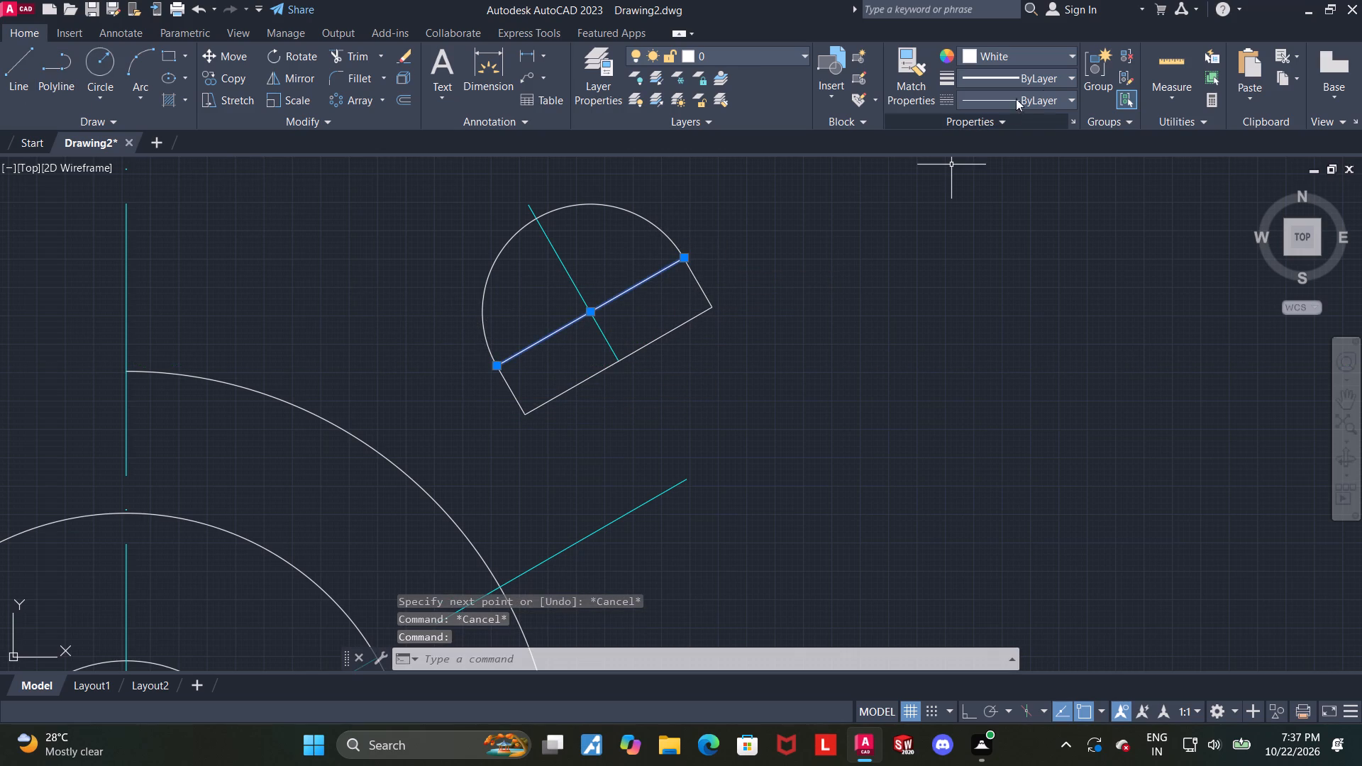
pyautogui.click(1039, 102)
pyautogui.click(1034, 163)
pyautogui.click(1030, 60)
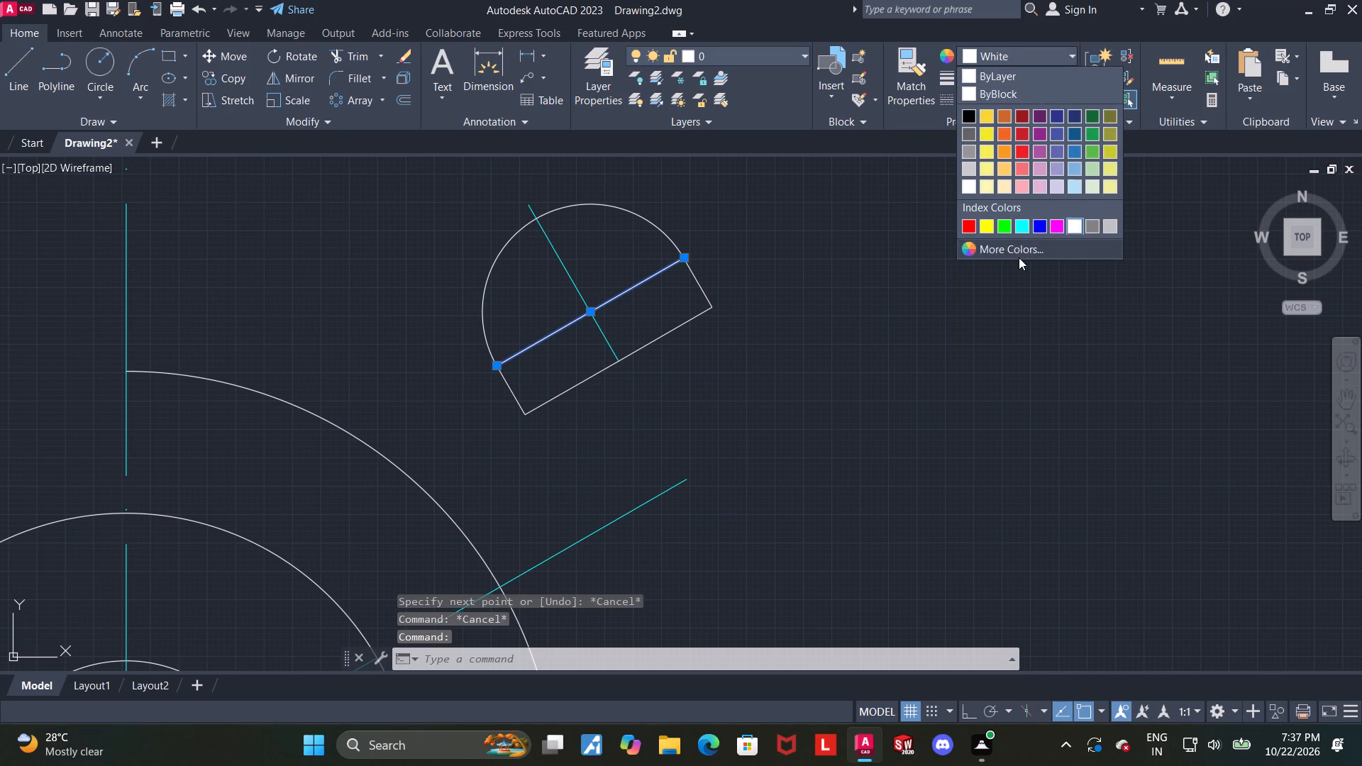
pyautogui.click(1017, 229)
pyautogui.press('Escape')
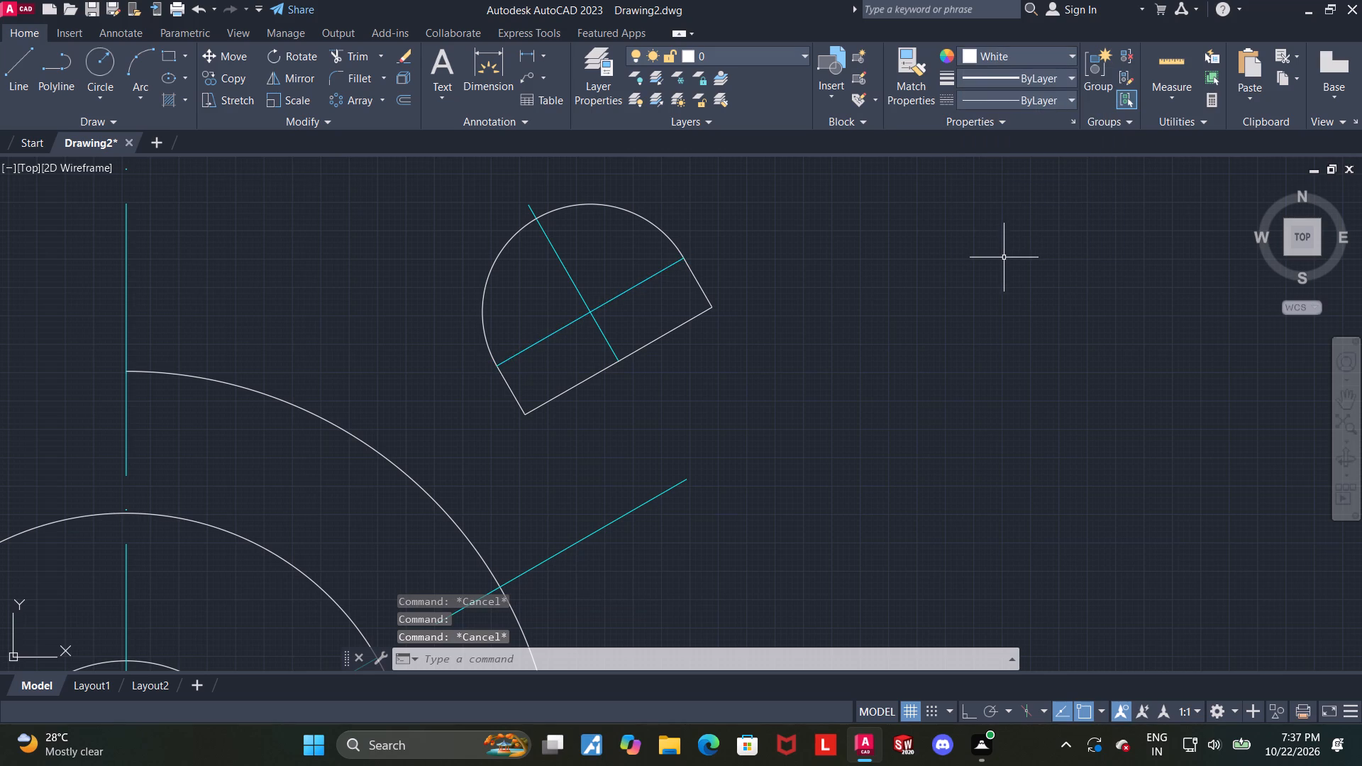
# Examine the rounded profile's placement relative to the 30° centre line, the concentric circles and the slot-shaped end.
pyautogui.moveTo(674, 271); pyautogui.dragTo(680, 283, button='middle')
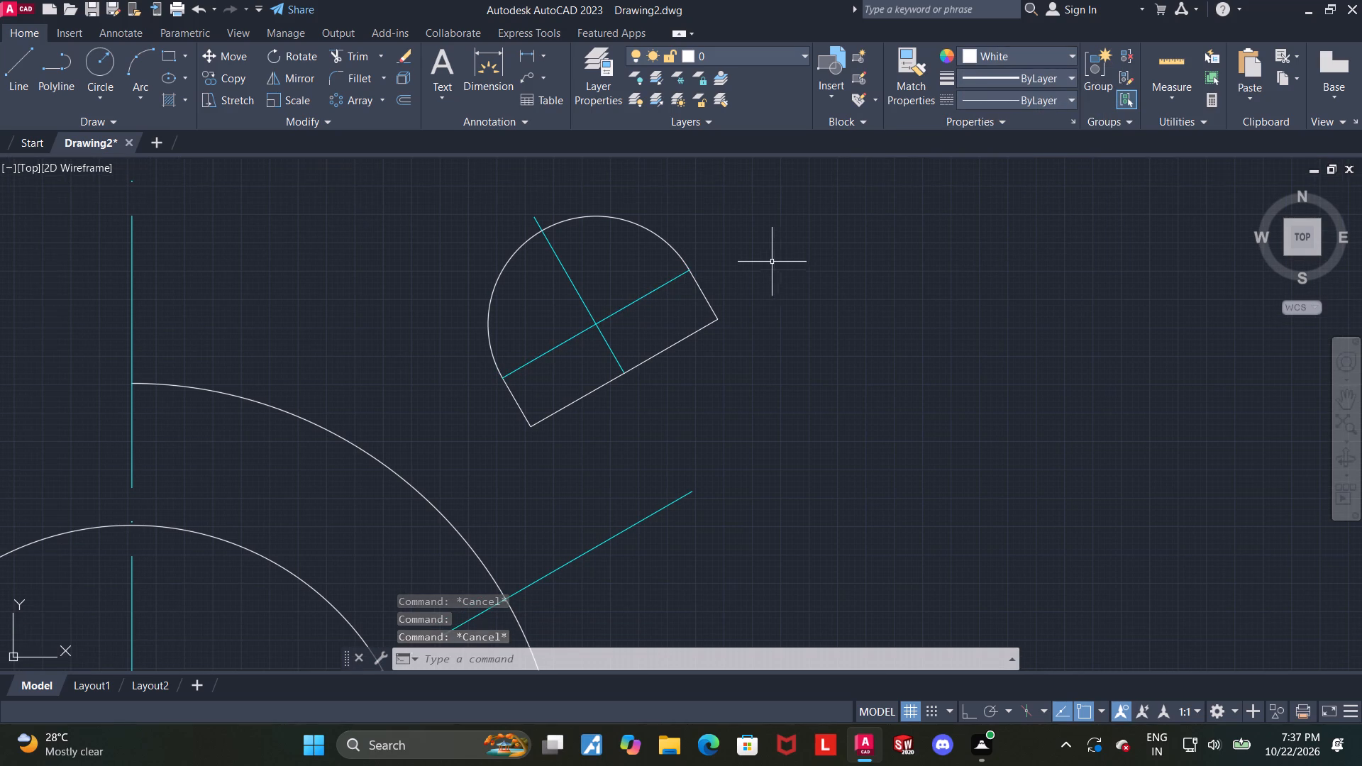
pyautogui.moveTo(775, 311); pyautogui.dragTo(775, 283, button='middle')
pyautogui.scroll(-1, 785, 290)
pyautogui.moveTo(845, 282); pyautogui.dragTo(885, 262, button='middle')
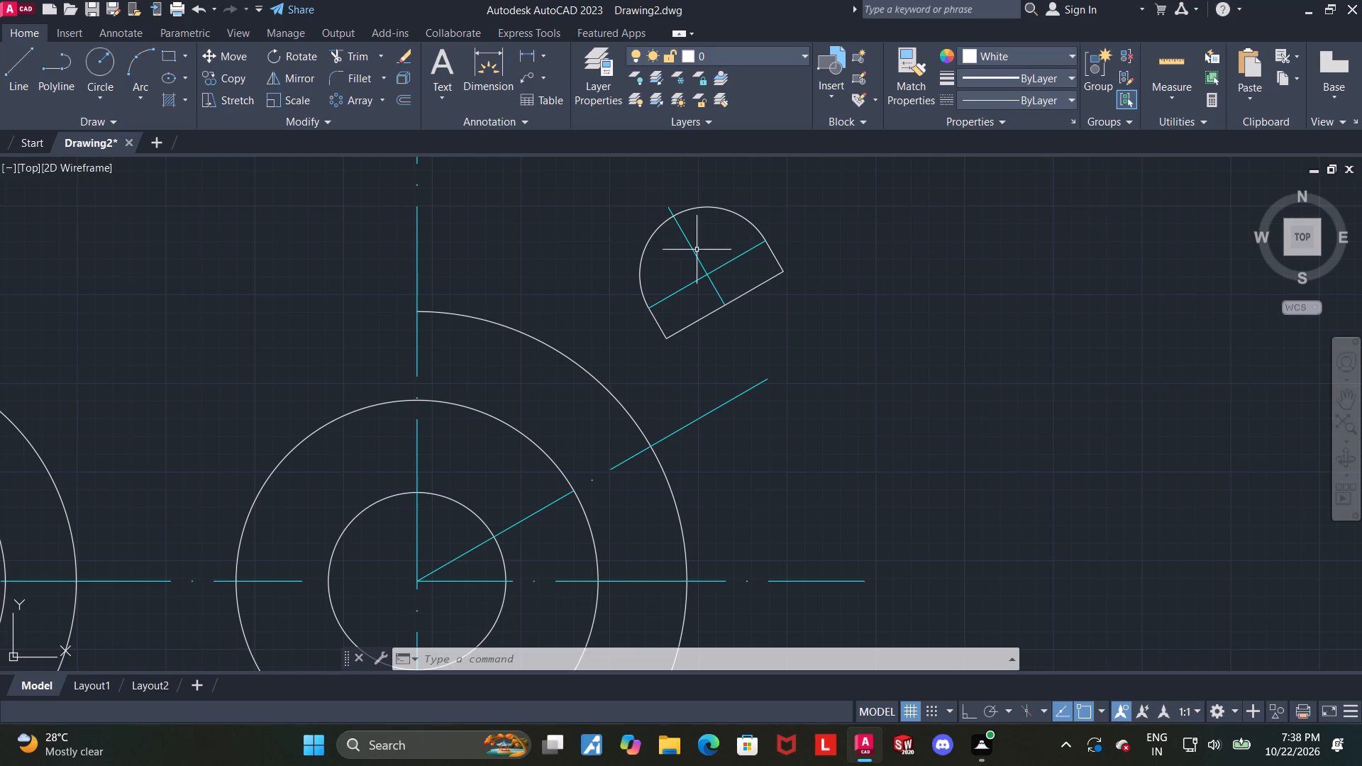
pyautogui.scroll(-2, 423, 223)
pyautogui.moveTo(479, 274); pyautogui.dragTo(548, 236, button='middle')
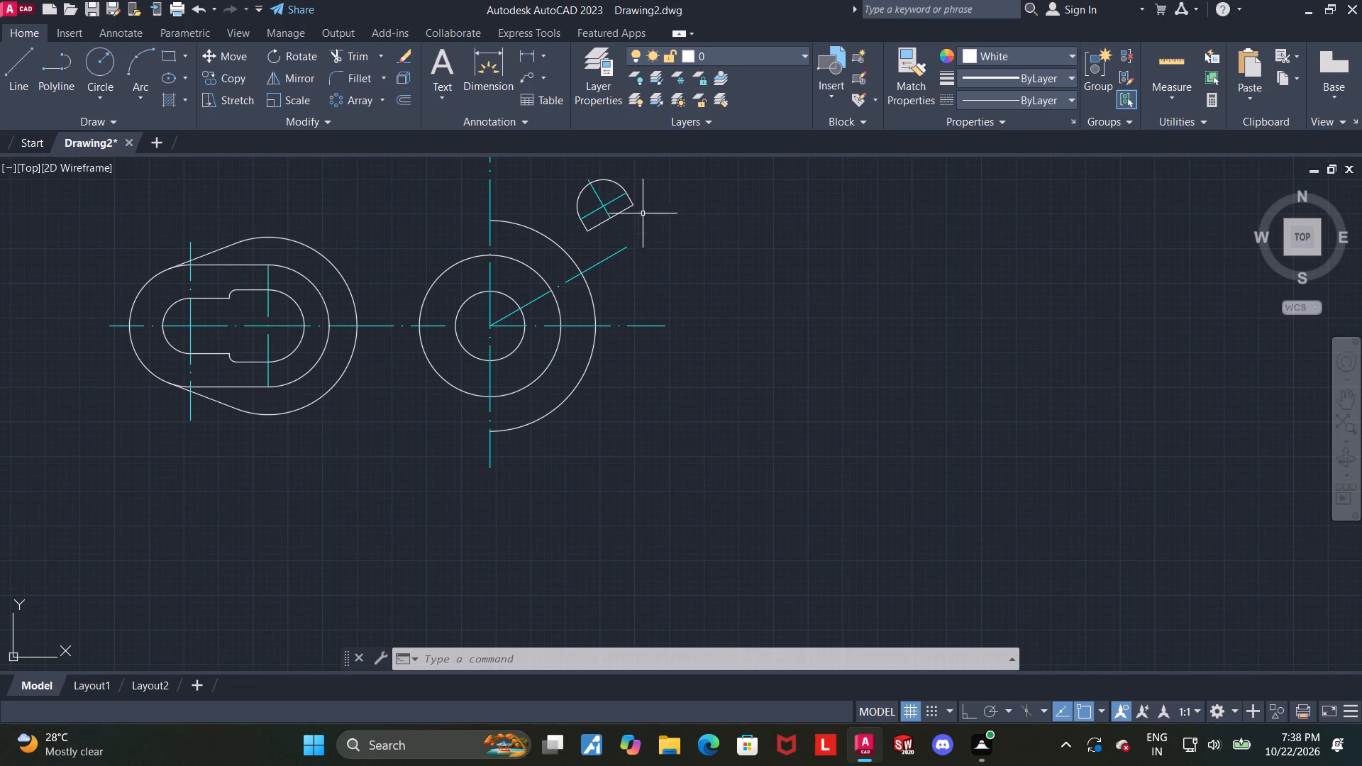
pyautogui.scroll(2, 593, 177)
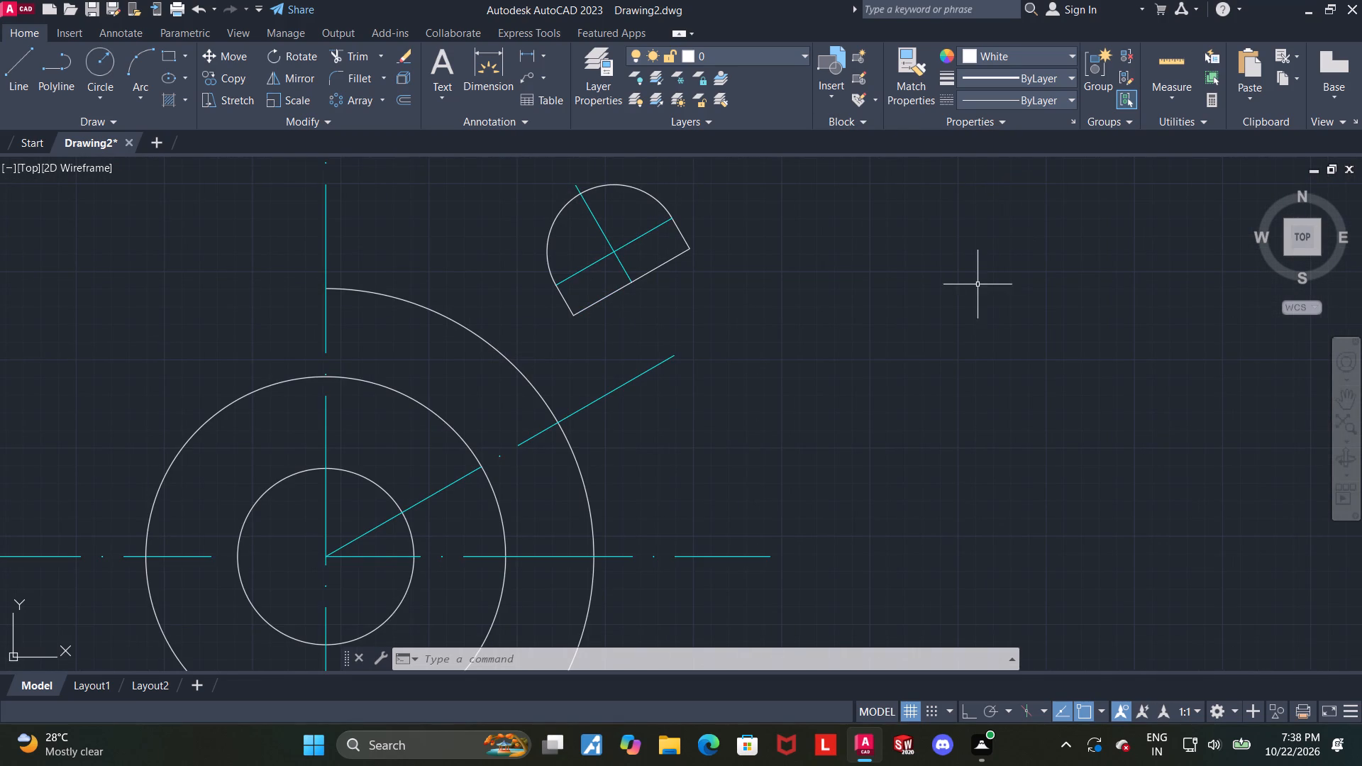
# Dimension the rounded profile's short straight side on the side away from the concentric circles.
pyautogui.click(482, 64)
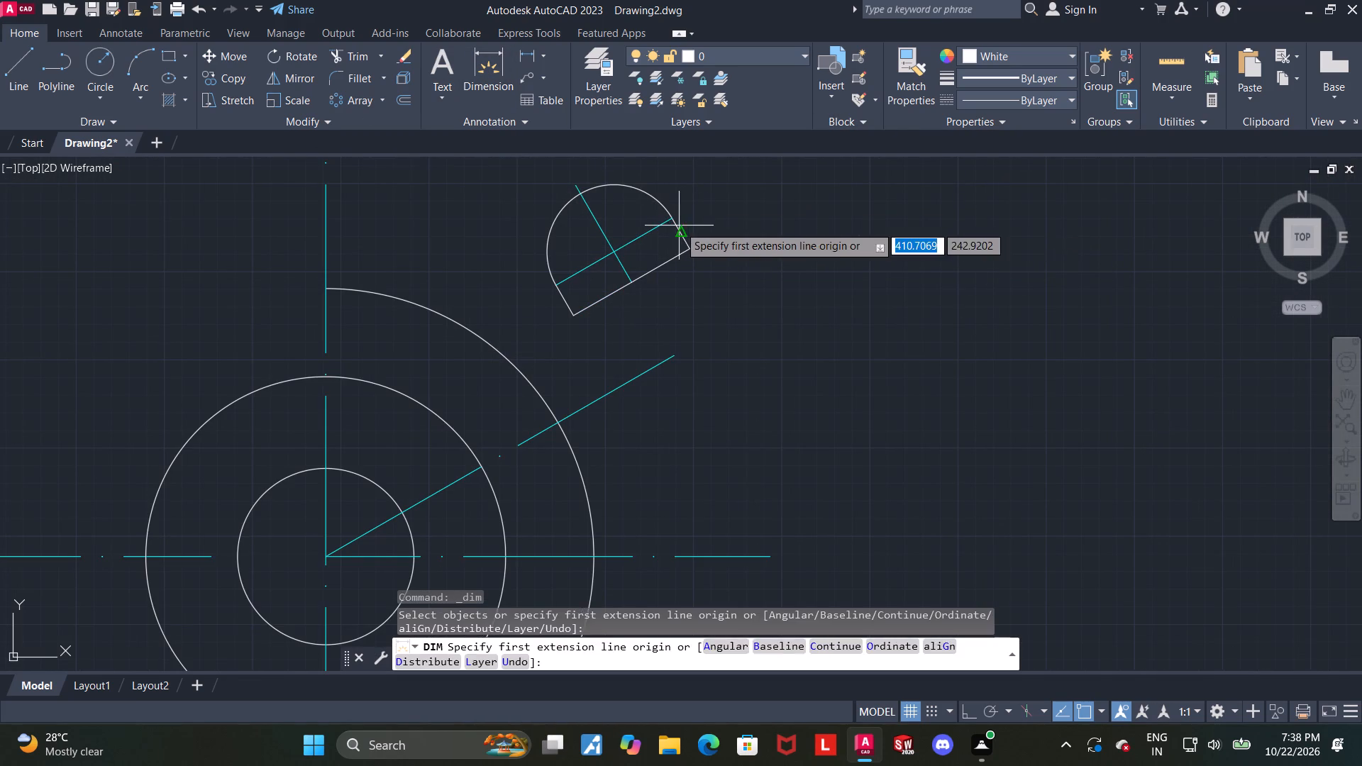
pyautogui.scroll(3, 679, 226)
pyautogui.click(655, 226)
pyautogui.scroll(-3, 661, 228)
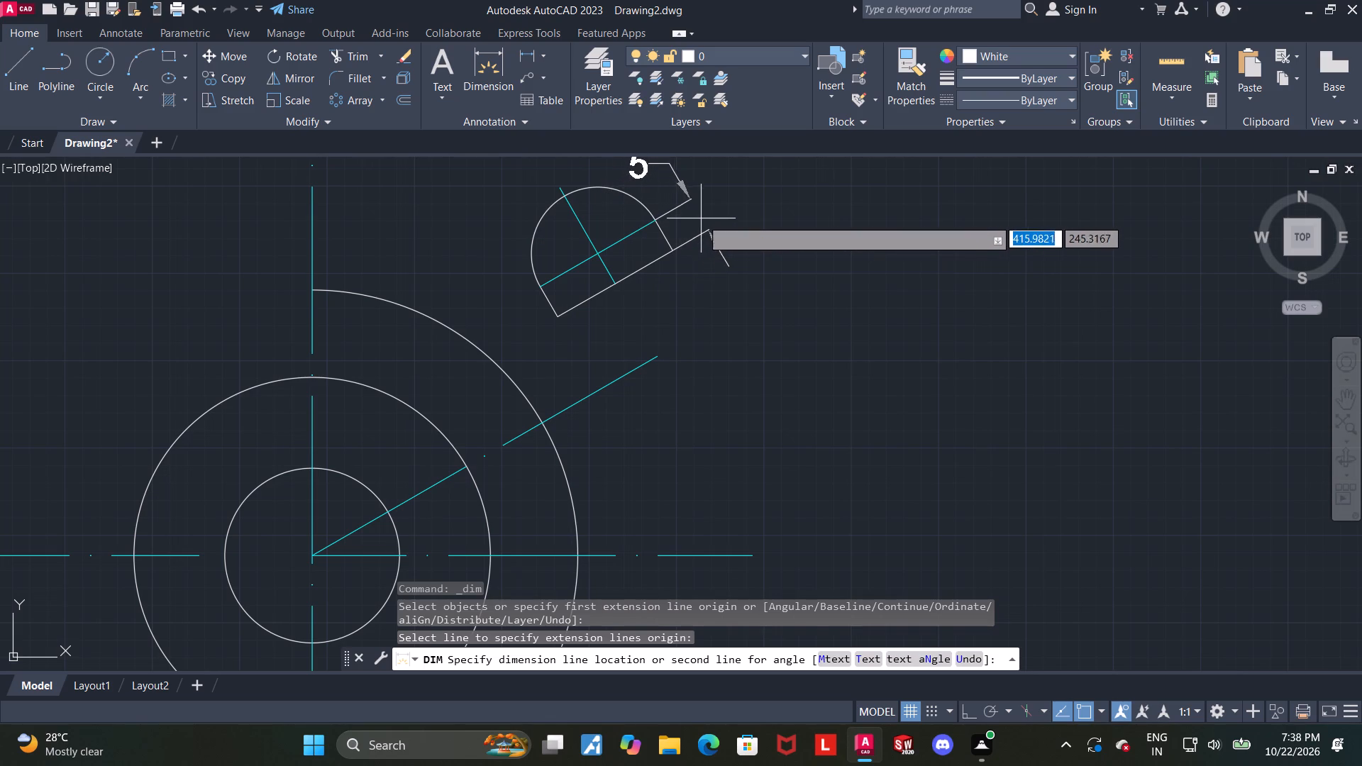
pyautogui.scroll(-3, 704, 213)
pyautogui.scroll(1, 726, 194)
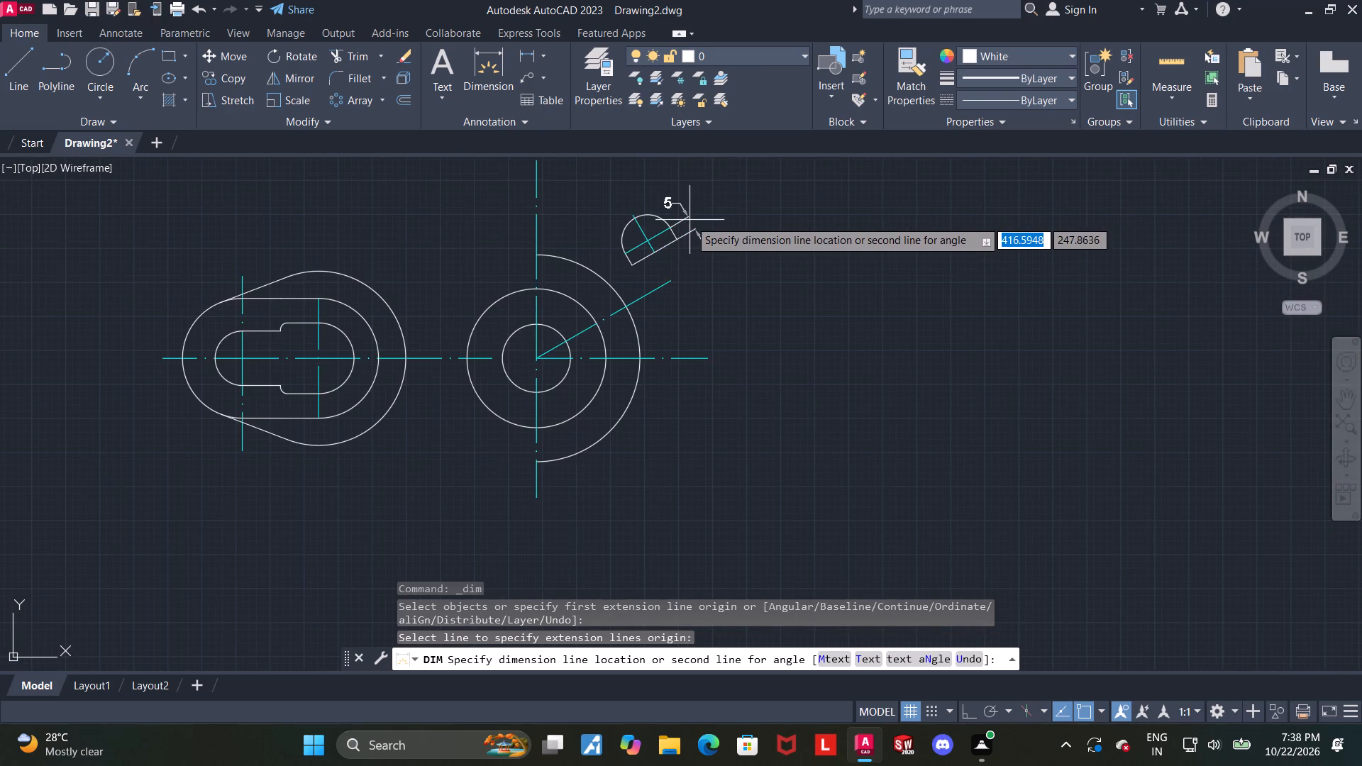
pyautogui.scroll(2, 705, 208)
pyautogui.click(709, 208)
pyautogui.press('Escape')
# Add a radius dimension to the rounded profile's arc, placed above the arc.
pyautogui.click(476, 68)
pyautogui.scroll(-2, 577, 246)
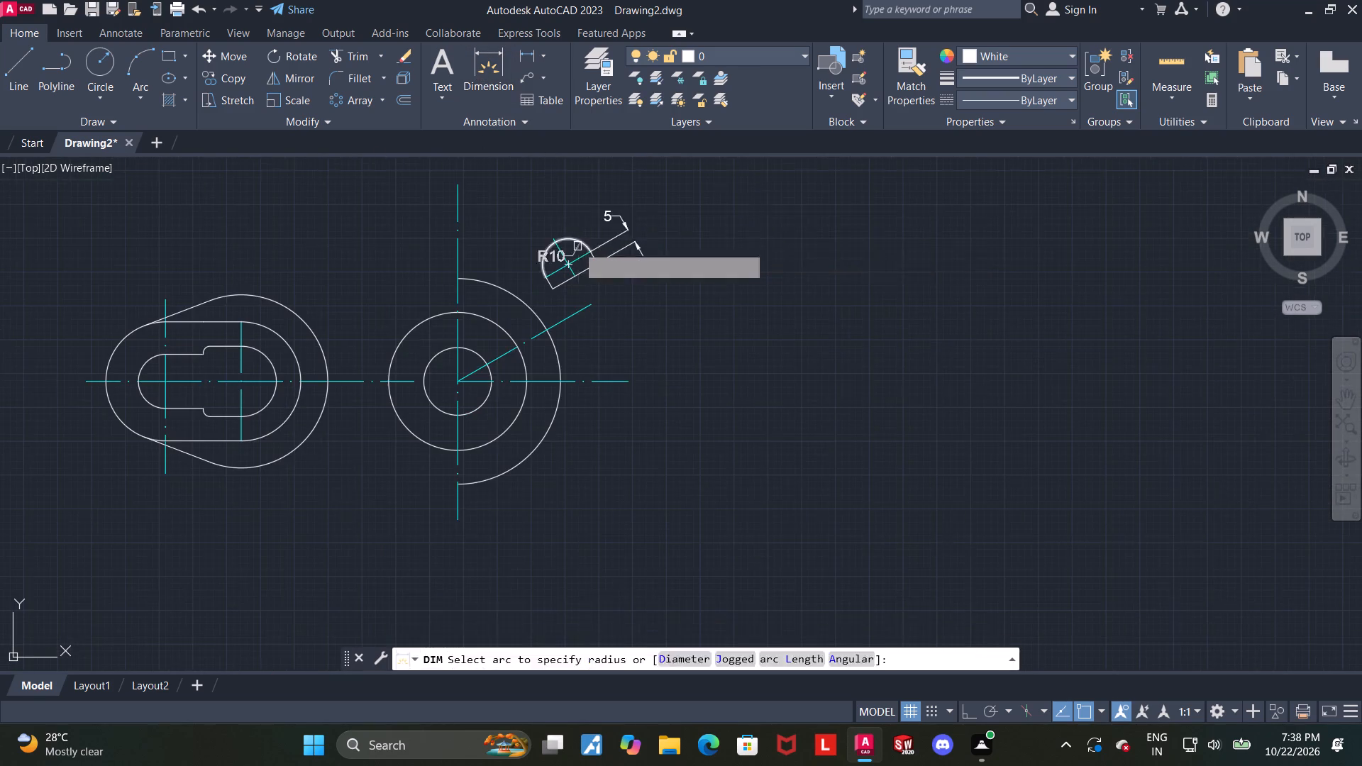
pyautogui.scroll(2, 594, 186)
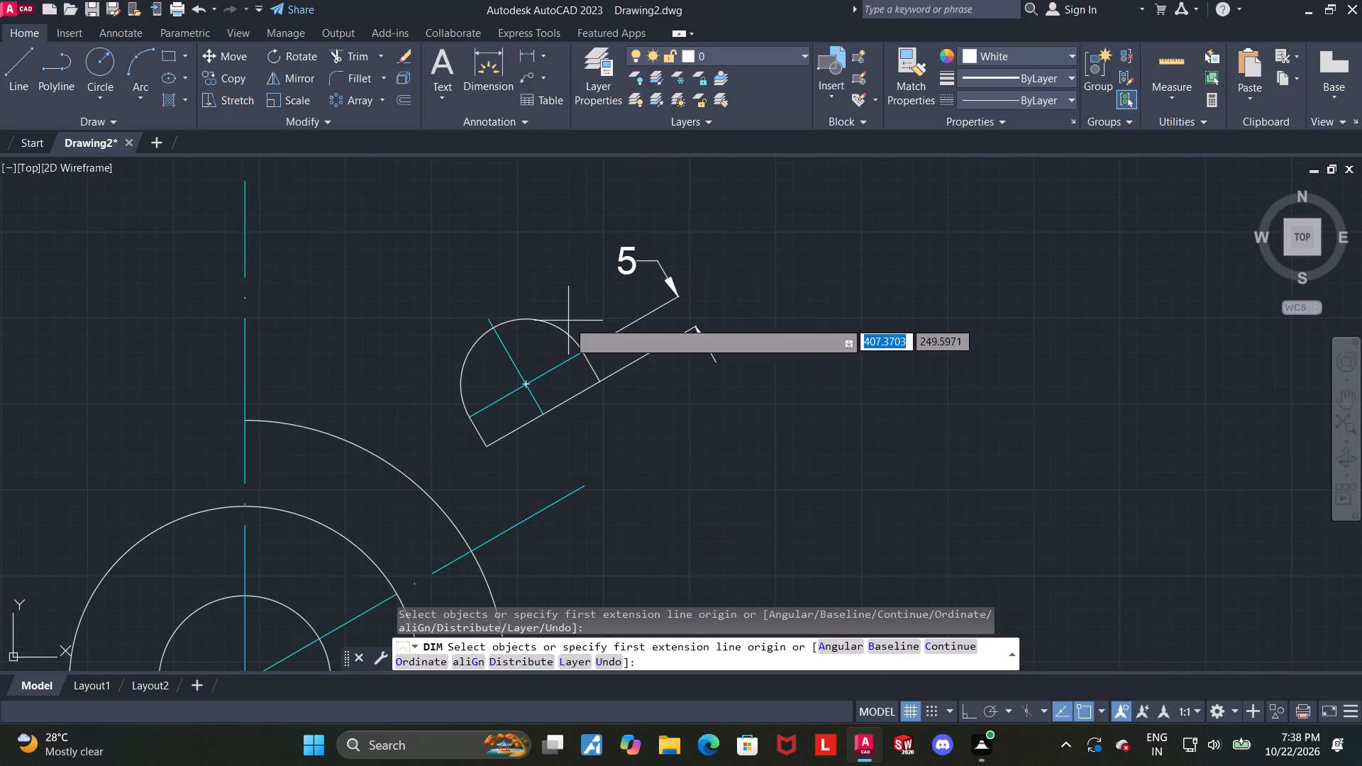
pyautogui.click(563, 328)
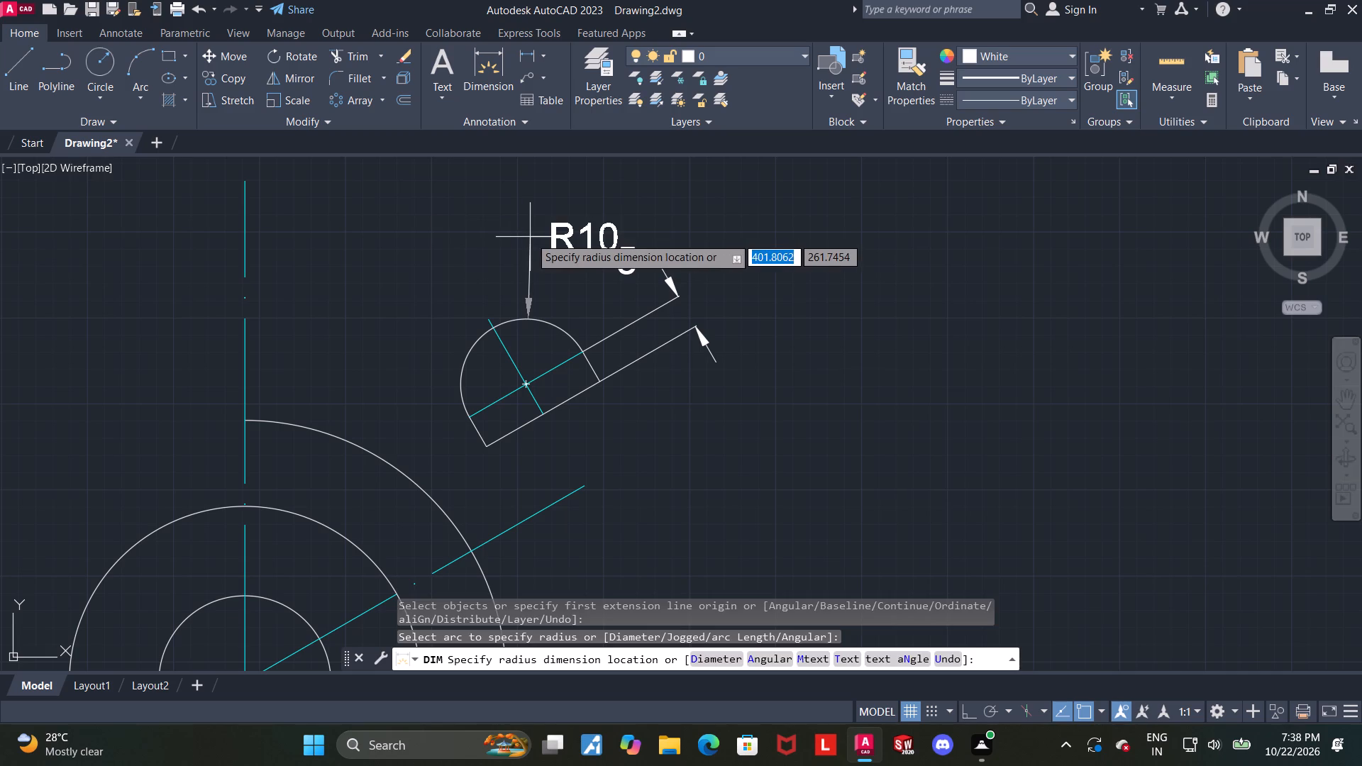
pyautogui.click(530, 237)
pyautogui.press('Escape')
# Set the linear precision of the Standard dimension style to 0.0.
pyautogui.press('d')
pyautogui.press('Return')
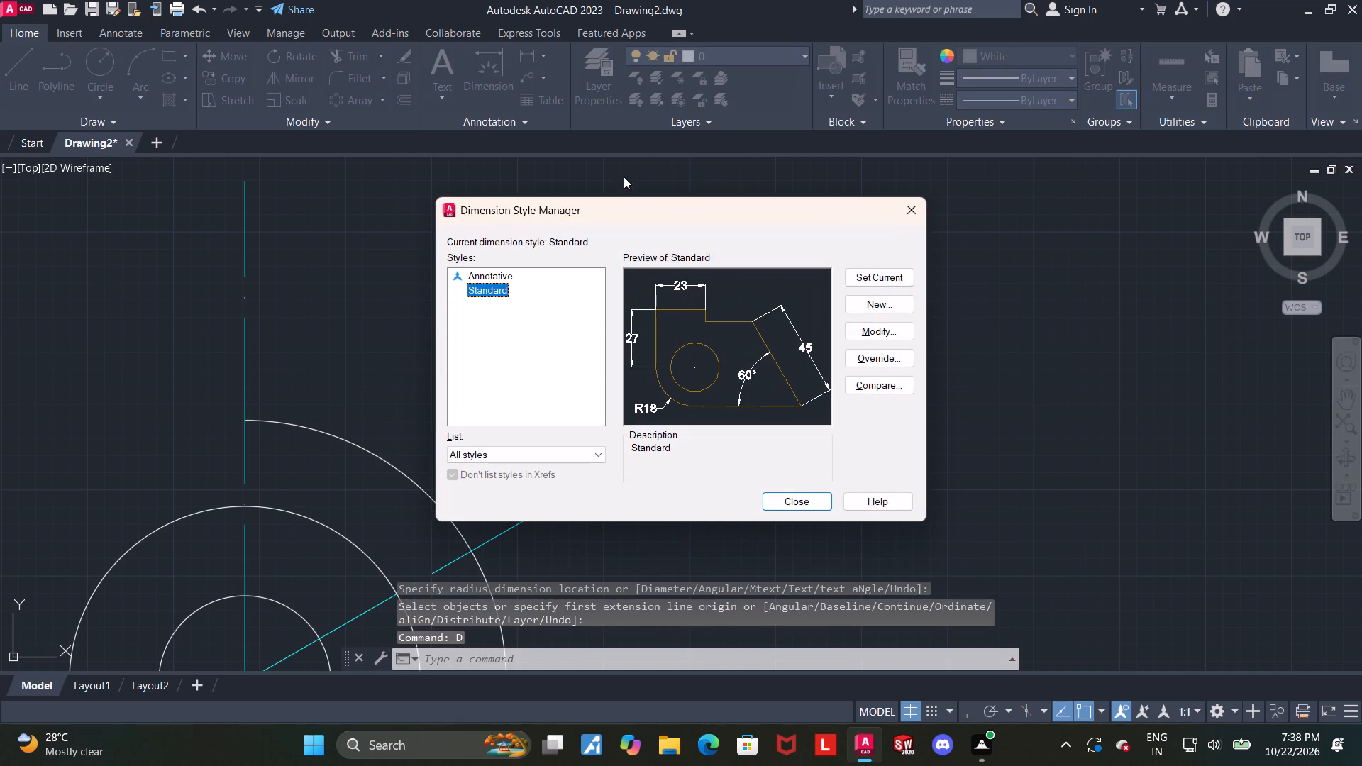
pyautogui.click(874, 333)
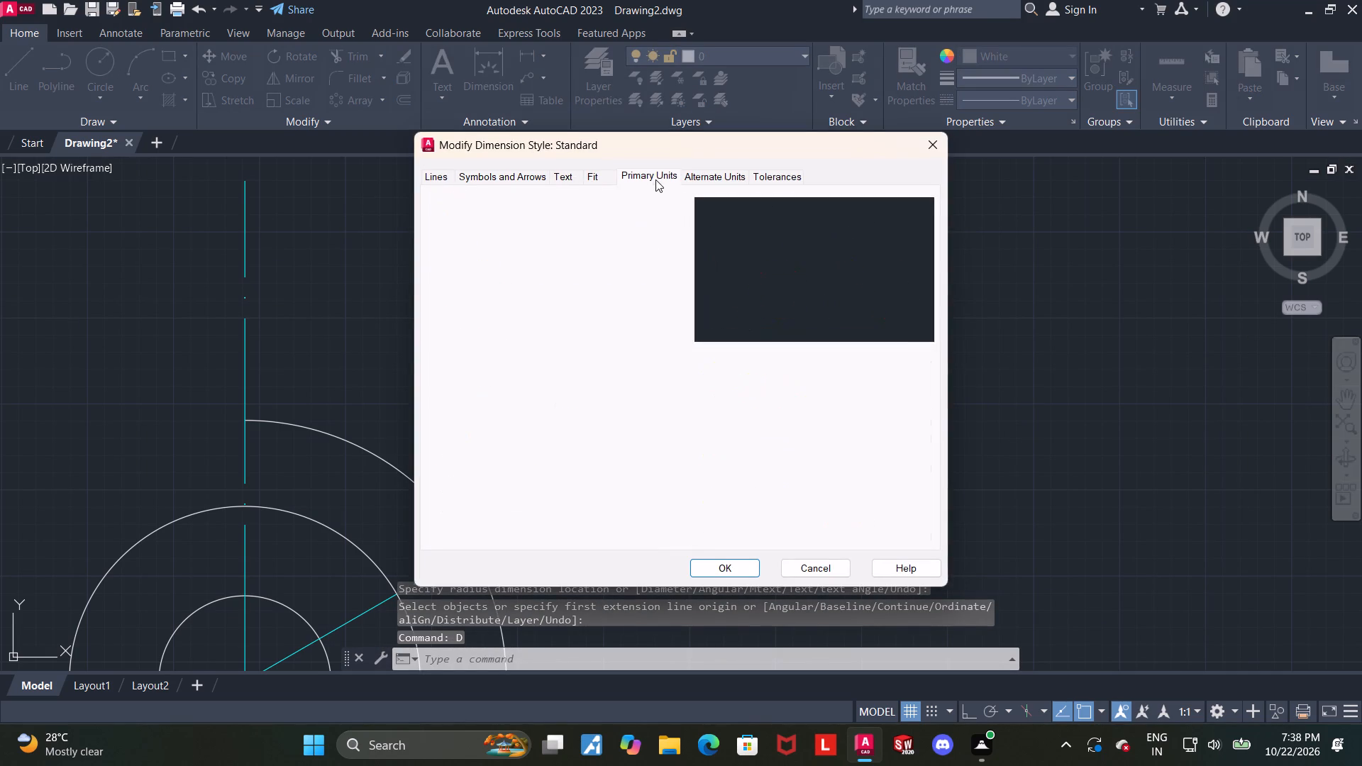
pyautogui.click(655, 179)
pyautogui.click(563, 234)
pyautogui.click(564, 259)
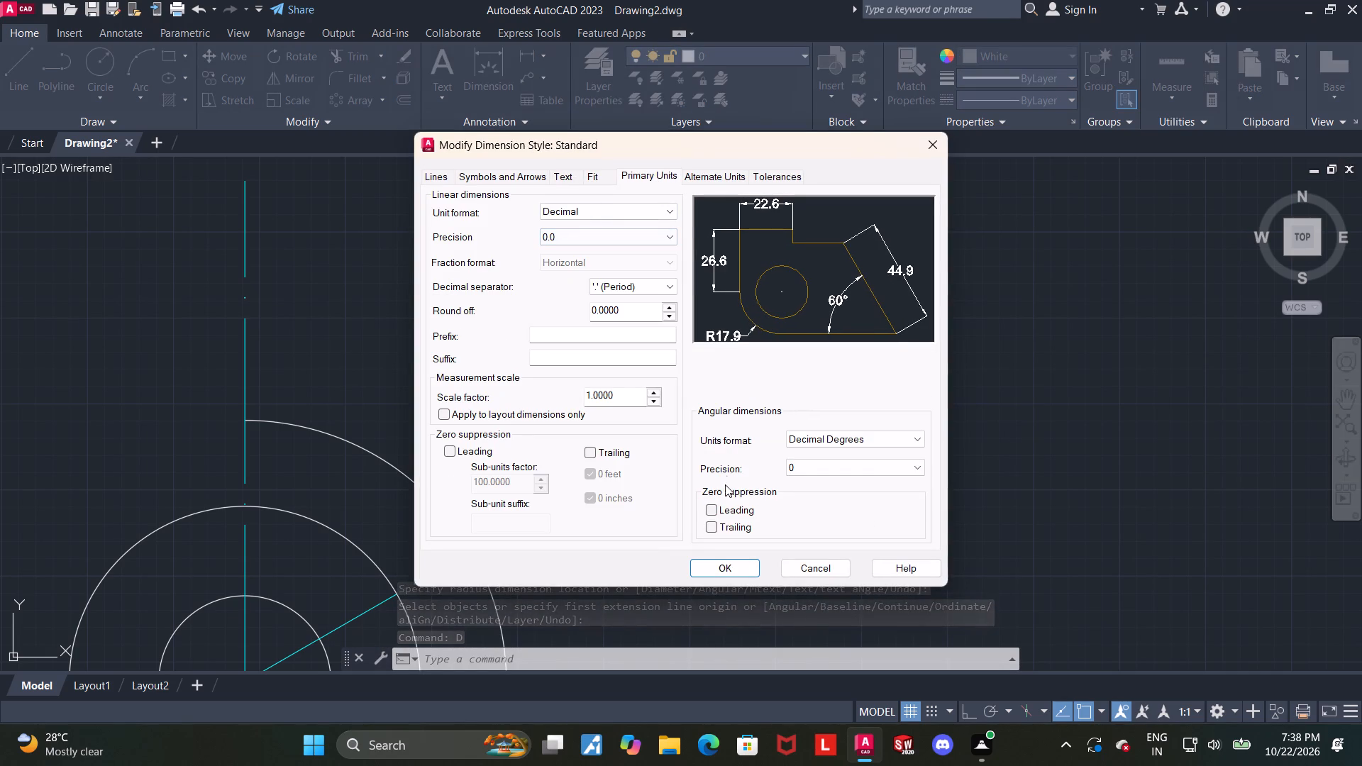
pyautogui.click(719, 562)
pyautogui.click(804, 495)
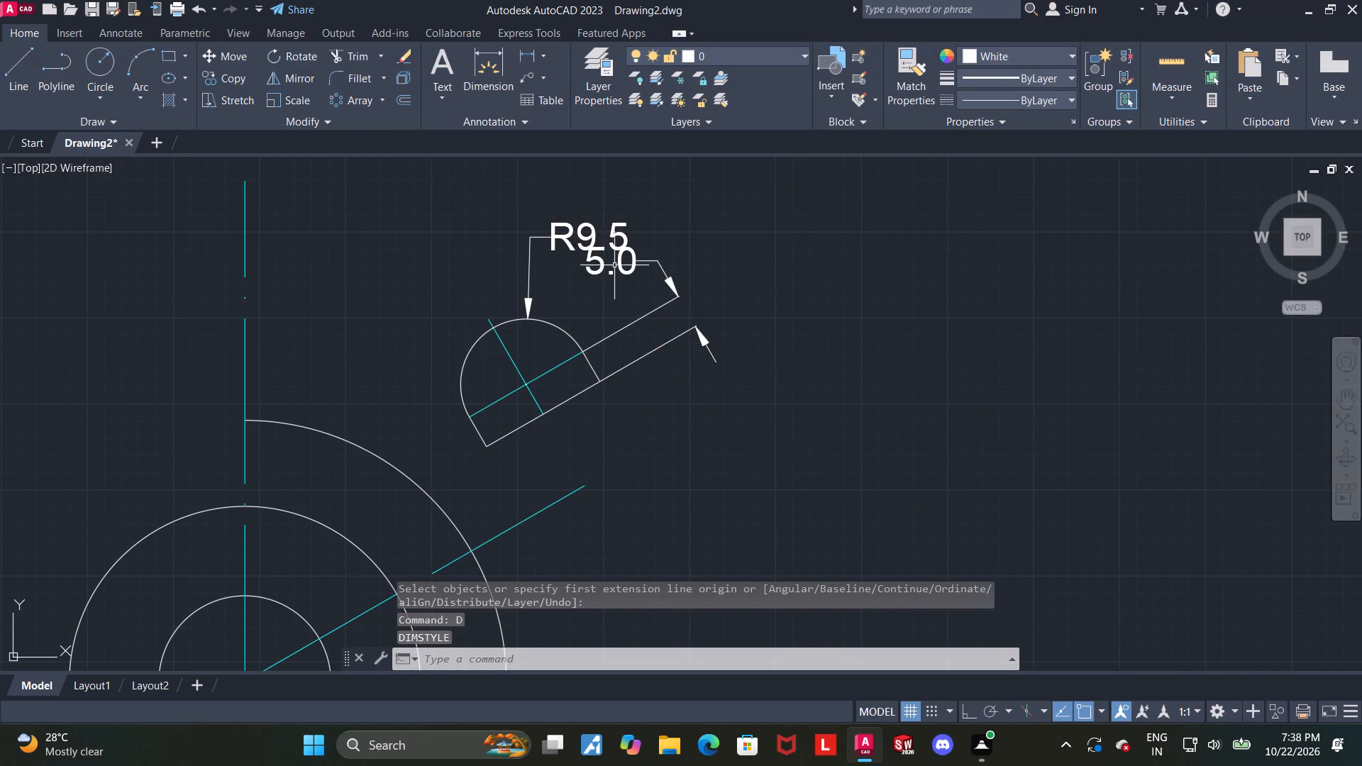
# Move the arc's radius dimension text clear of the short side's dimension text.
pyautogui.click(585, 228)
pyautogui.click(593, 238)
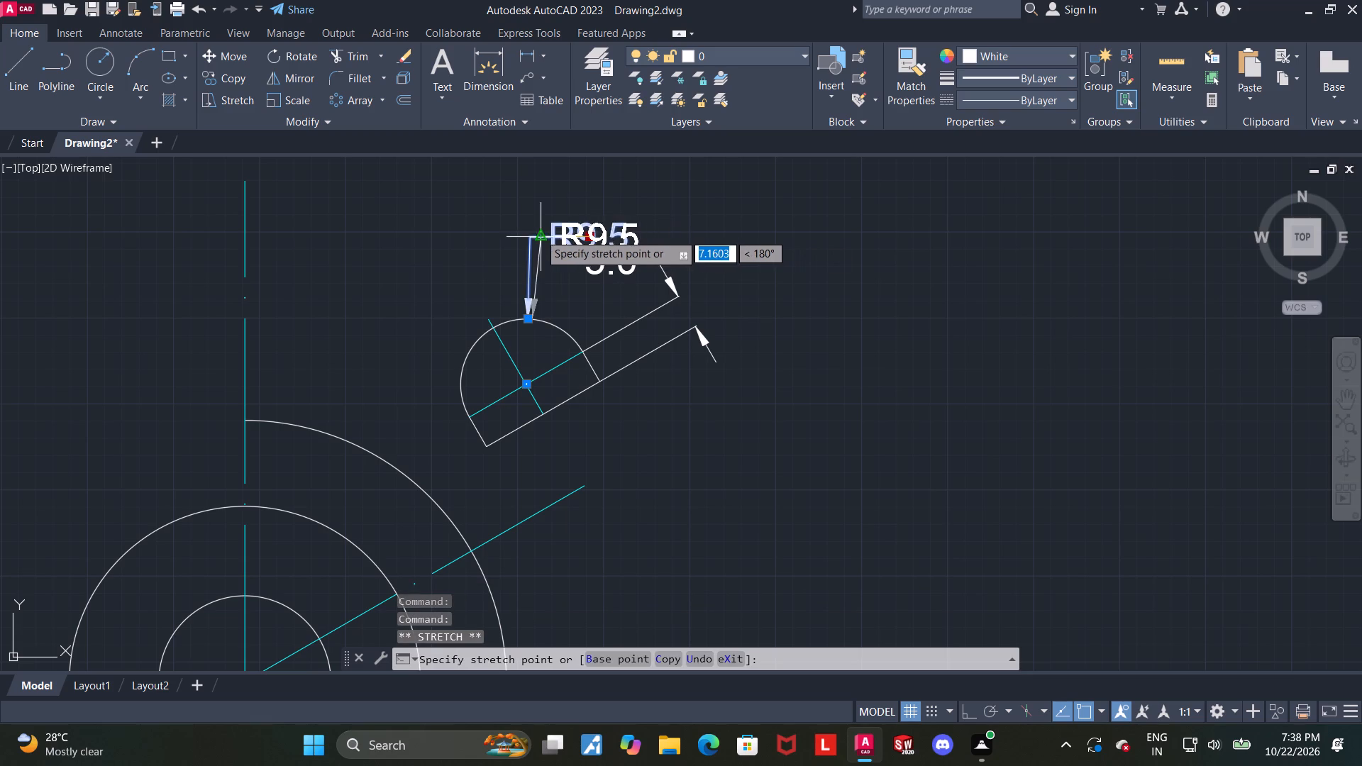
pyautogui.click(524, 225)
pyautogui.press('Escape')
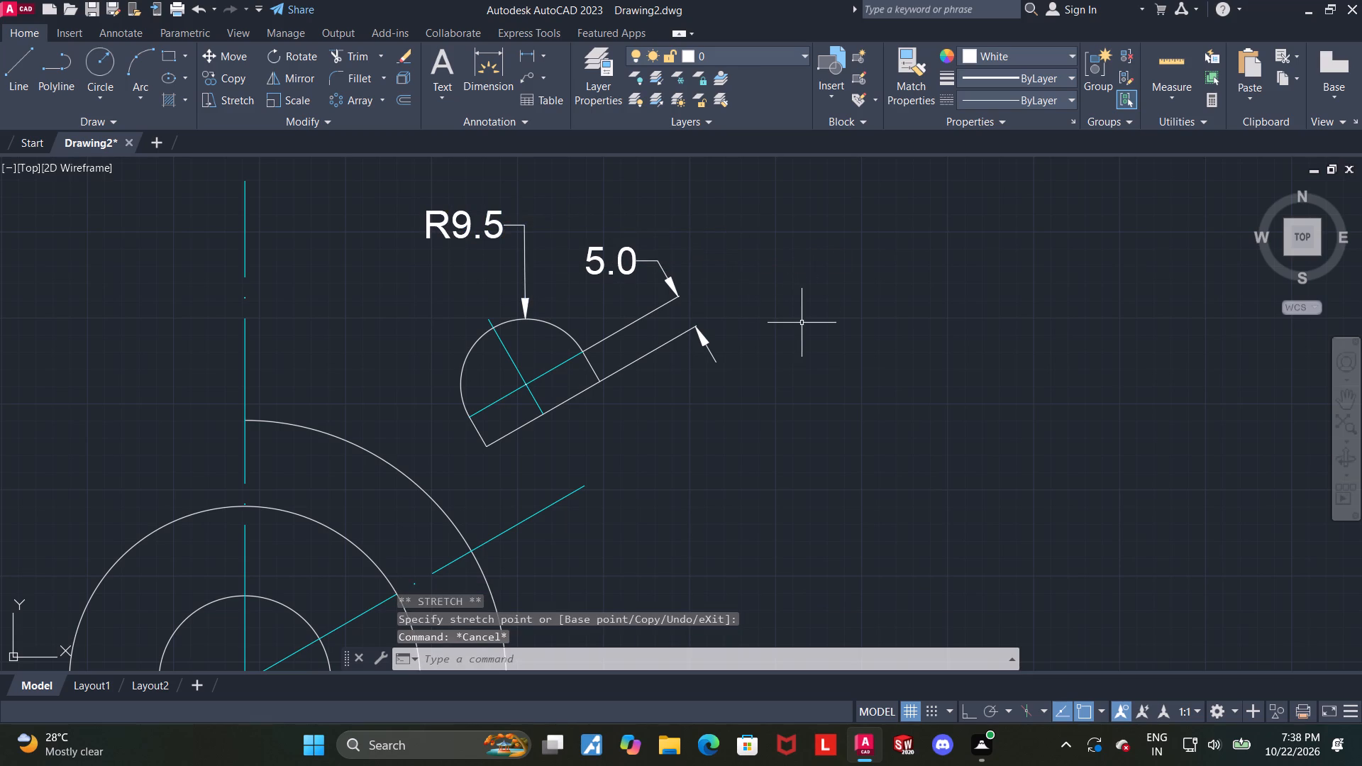
# Check the distance from the rounded profile's base midpoint to the 30° centre line's outer end with a temporary dimension.
pyautogui.moveTo(787, 387); pyautogui.dragTo(773, 320, button='middle')
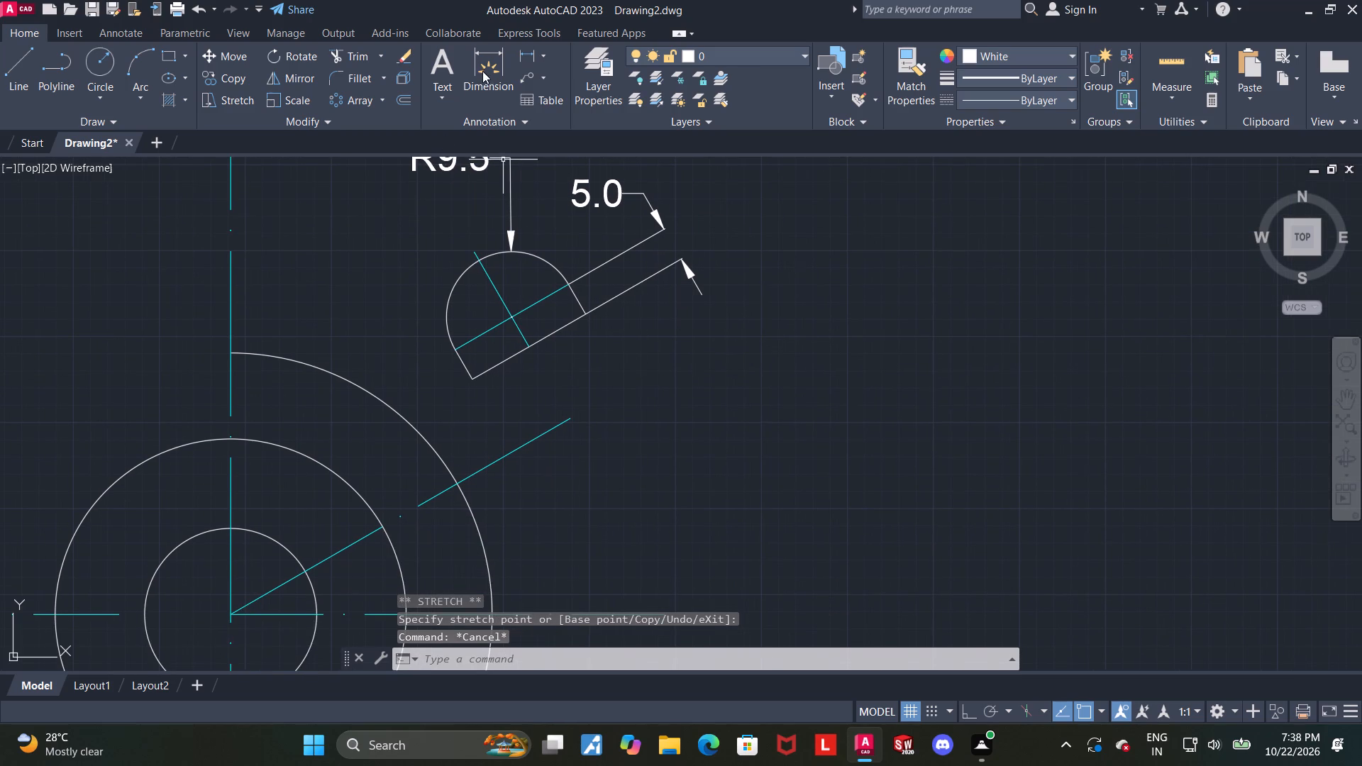
pyautogui.click(483, 70)
pyautogui.click(522, 345)
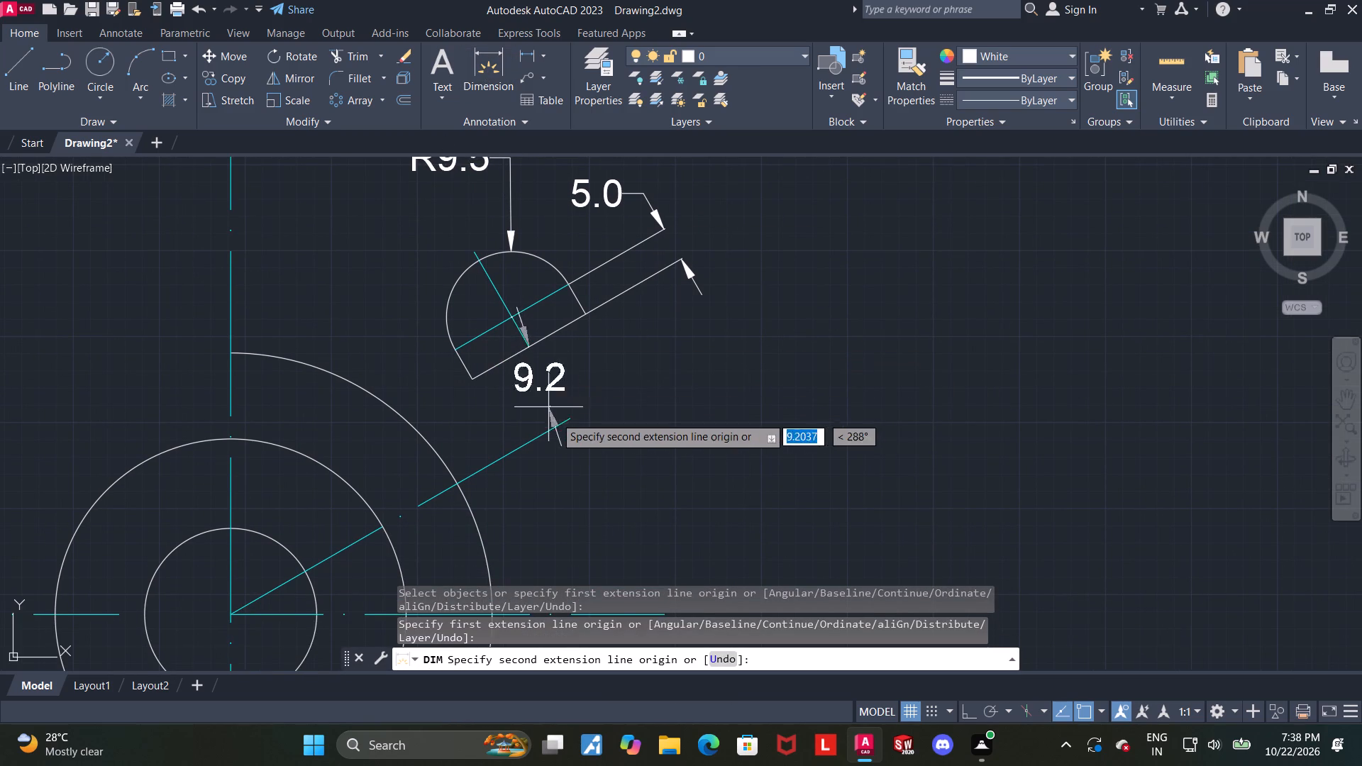
pyautogui.click(566, 419)
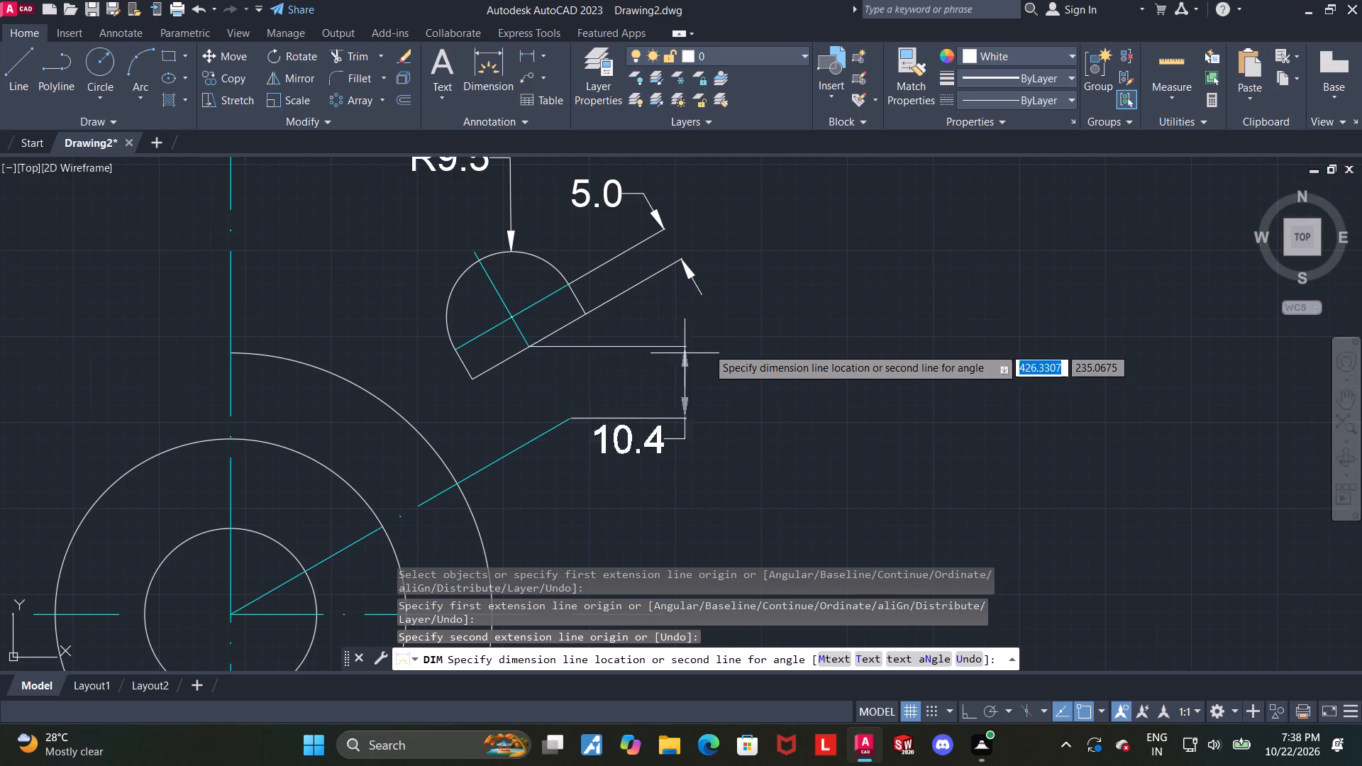
pyautogui.click(650, 362)
pyautogui.press('Escape')
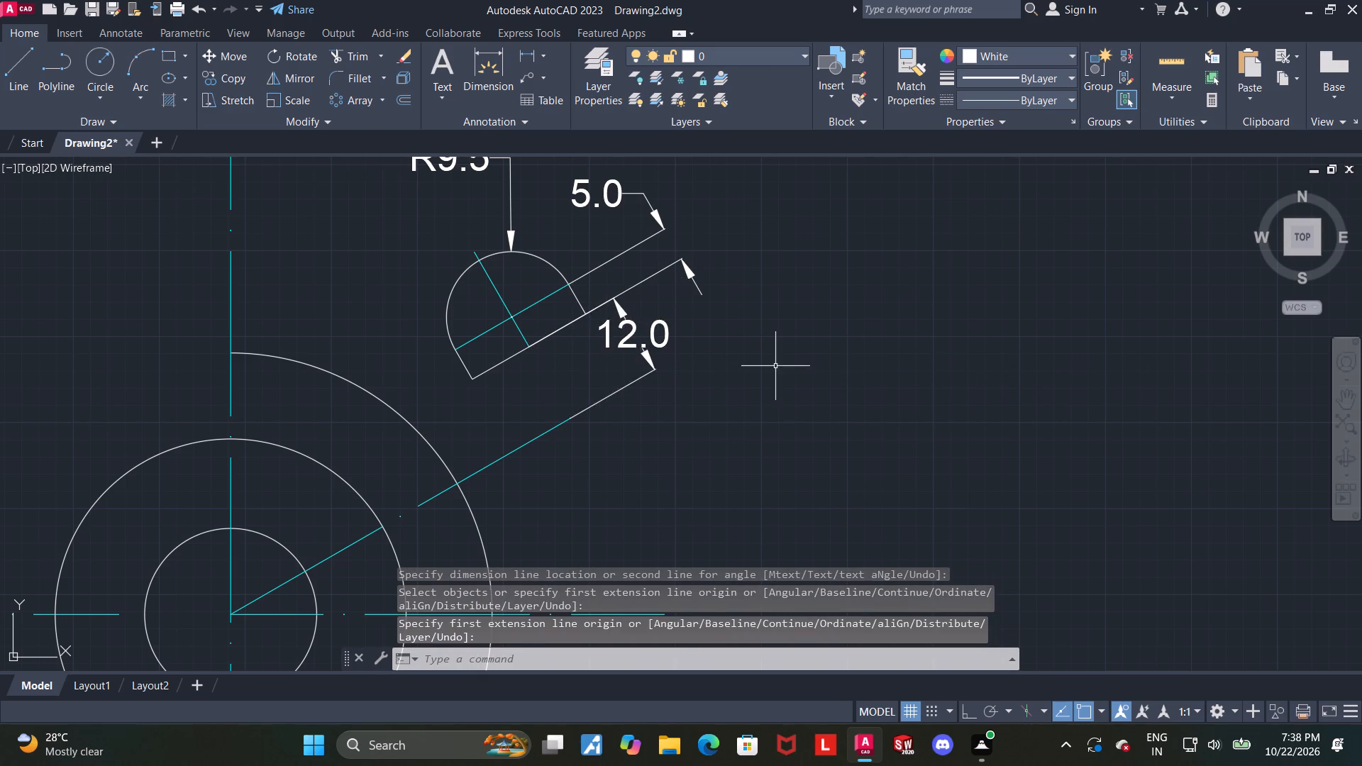
pyautogui.hotkey('ctrl', 'z')
pyautogui.press('Escape')
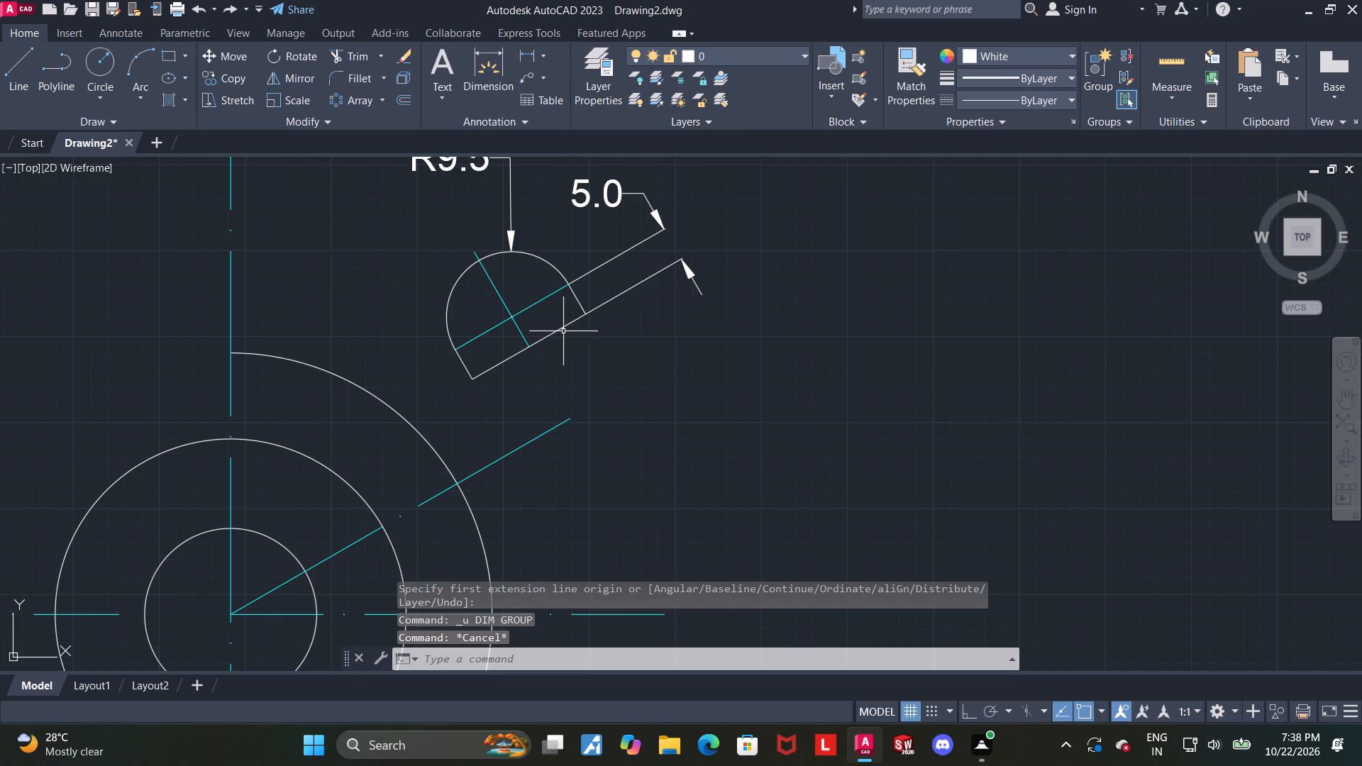
# Delete the whole rounded profile together with its two centre lines and its dimensions.
pyautogui.scroll(-2, 563, 328)
pyautogui.scroll(1, 600, 328)
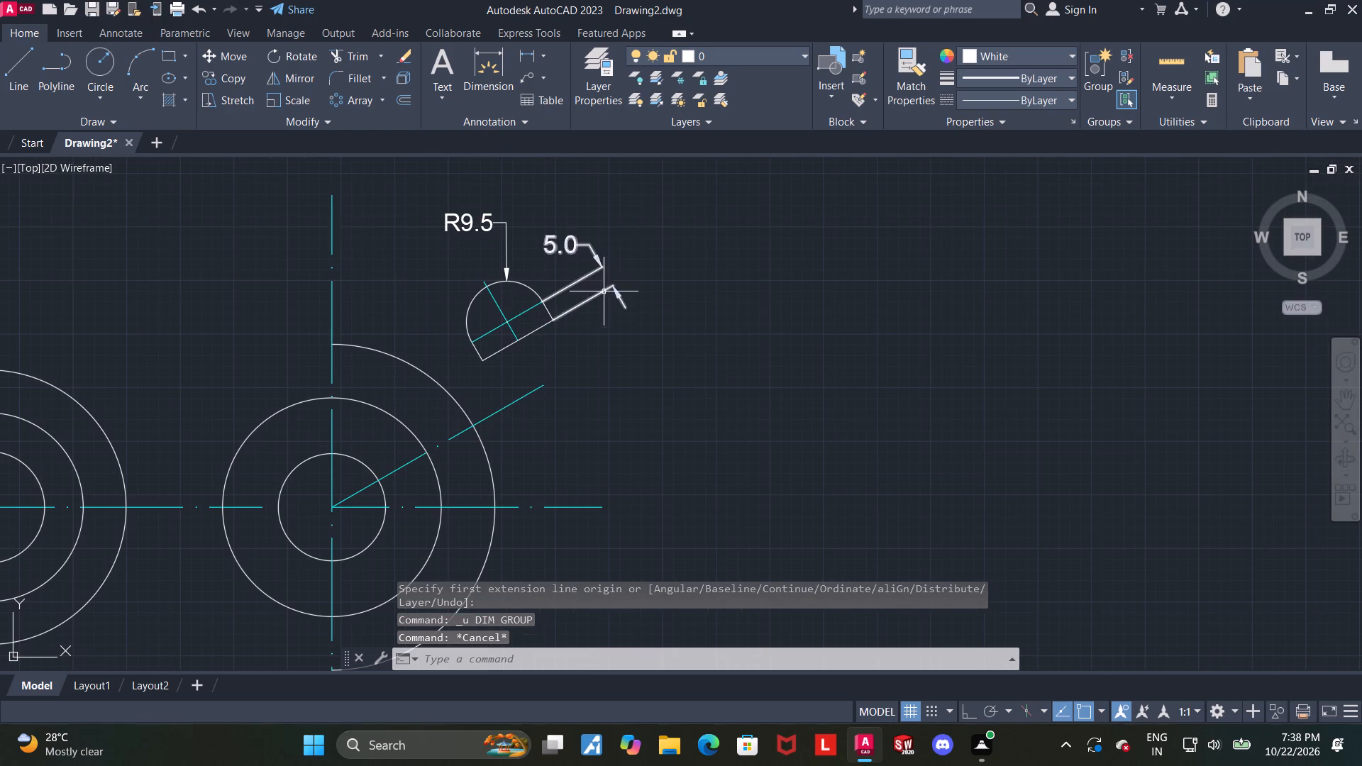
pyautogui.click(629, 206)
pyautogui.click(455, 335)
pyautogui.press('Delete')
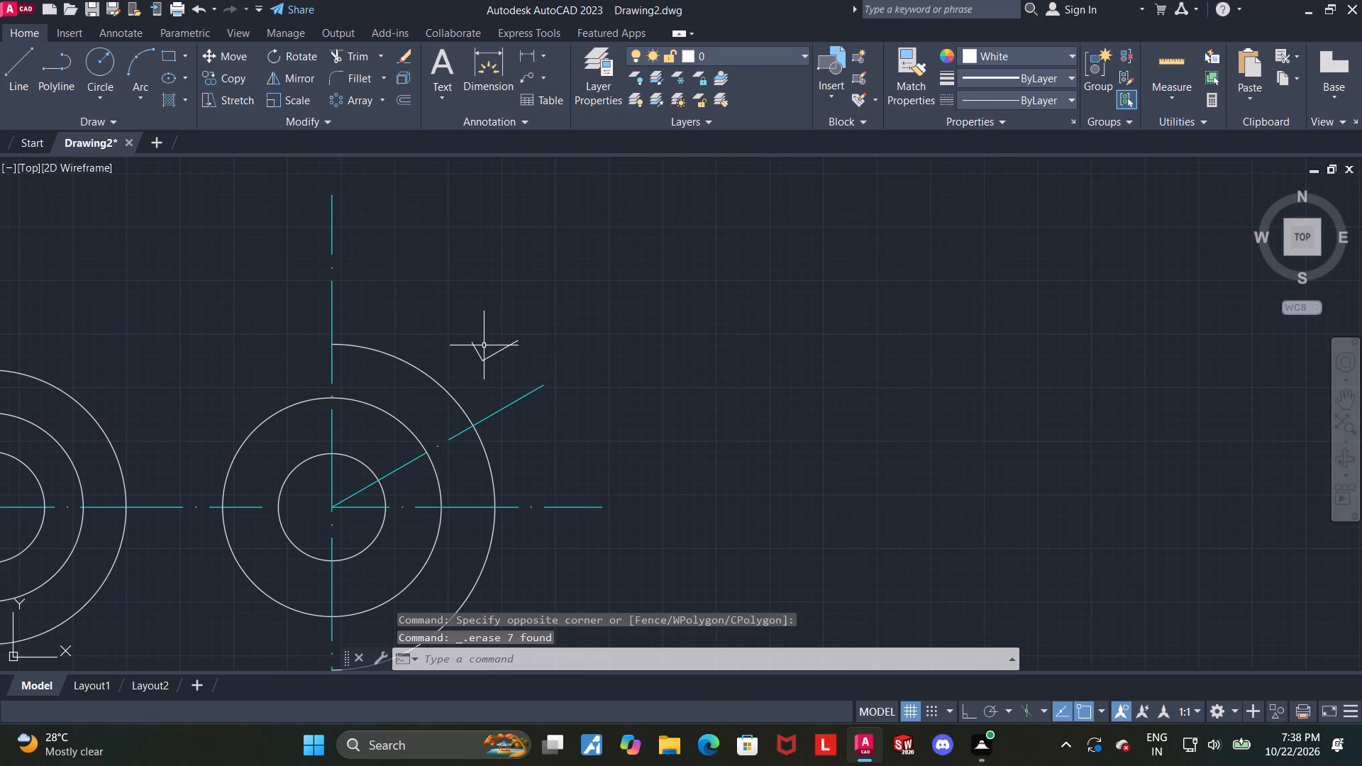
pyautogui.moveTo(548, 327); pyautogui.dragTo(526, 334)
pyautogui.click(467, 363)
pyautogui.press('Delete')
# Draw a line 13 long at 120° from the outer end of the 30° centre line.
pyautogui.click(17, 79)
pyautogui.click(542, 387)
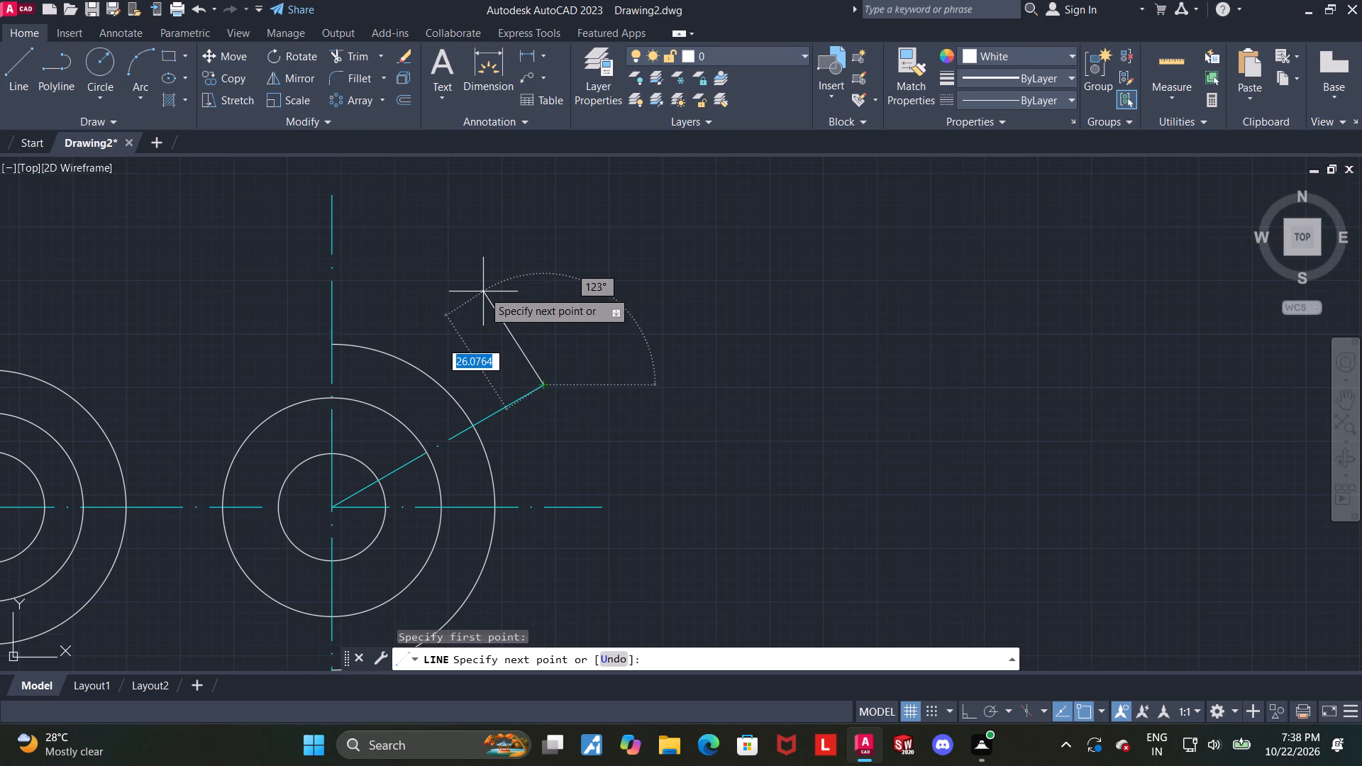
pyautogui.write('13')
pyautogui.press('Tab')
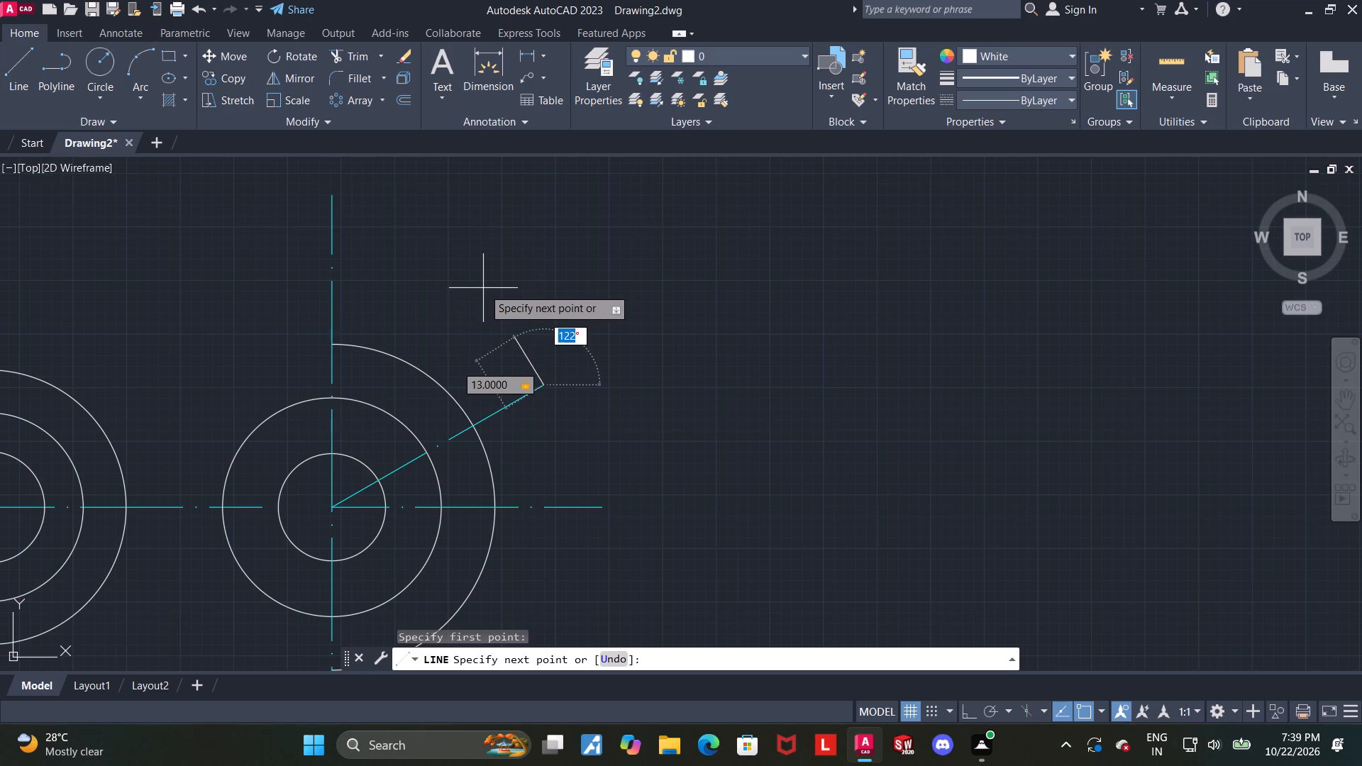
pyautogui.write('120')
pyautogui.press('Return')
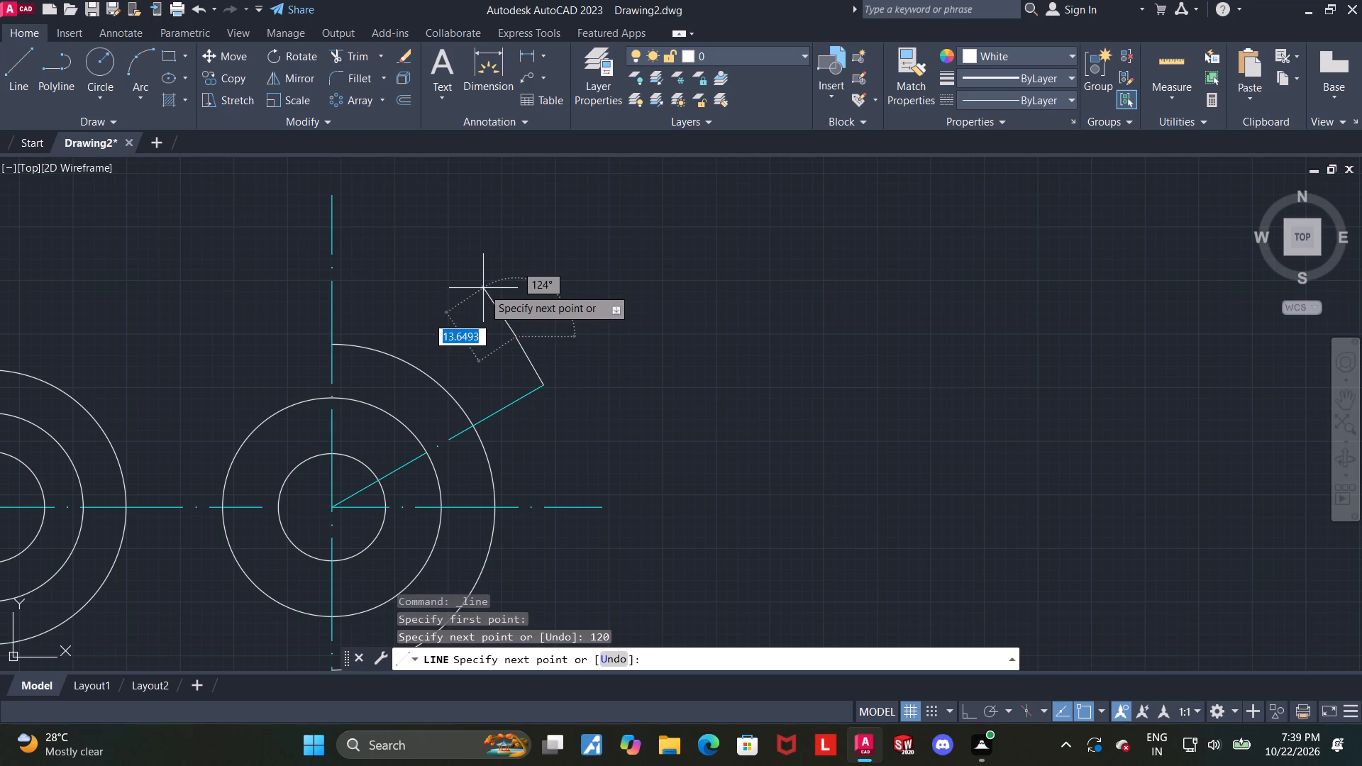
pyautogui.press('Escape')
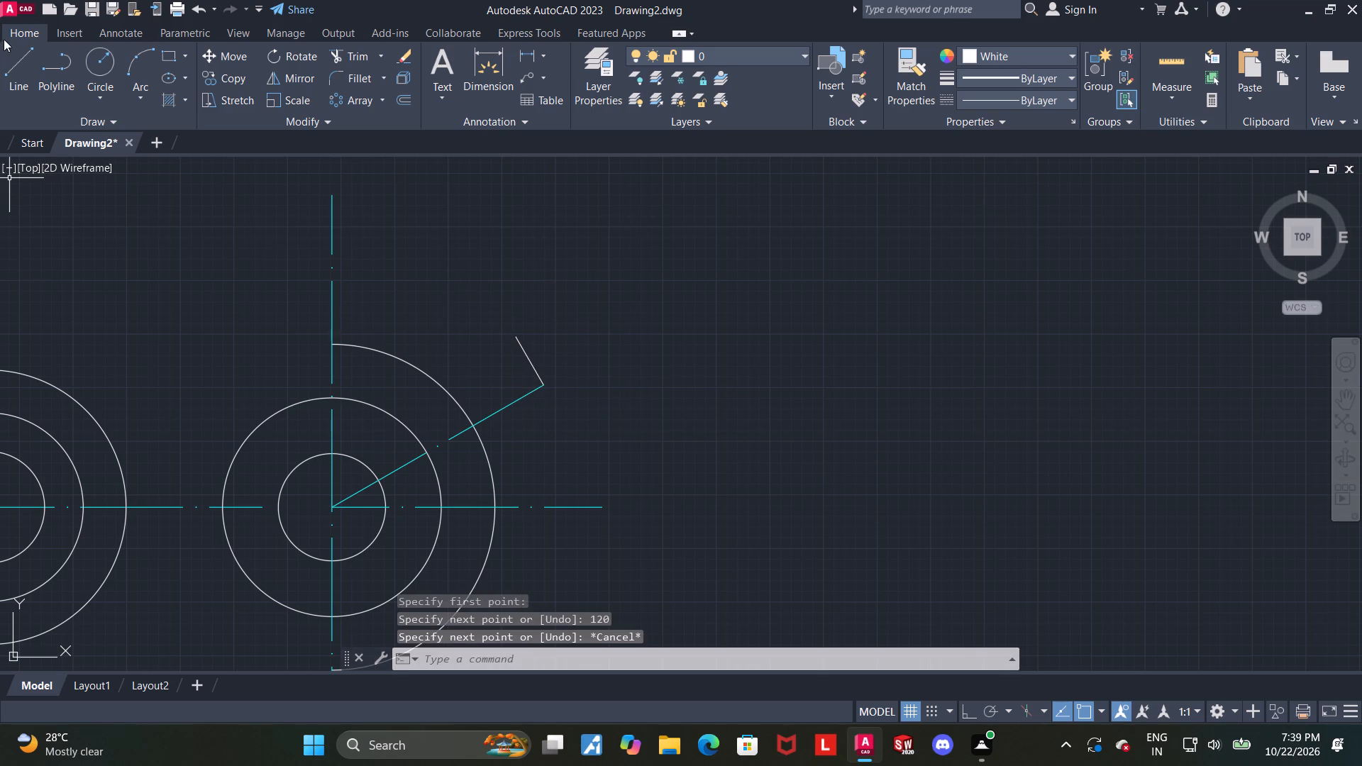
# Draw a line 9.5 long at 30° from the upper end of the 120° line.
pyautogui.click(6, 50)
pyautogui.click(517, 338)
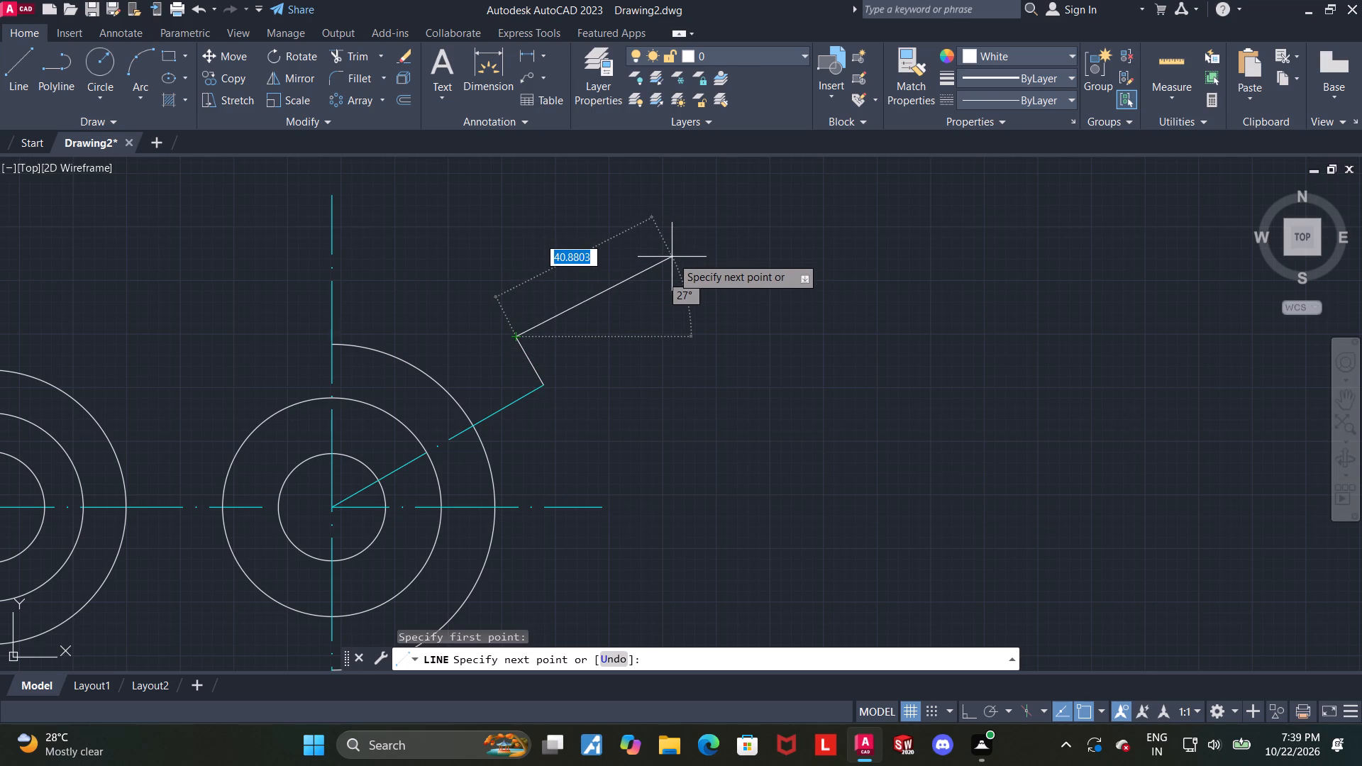
pyautogui.write('9.5')
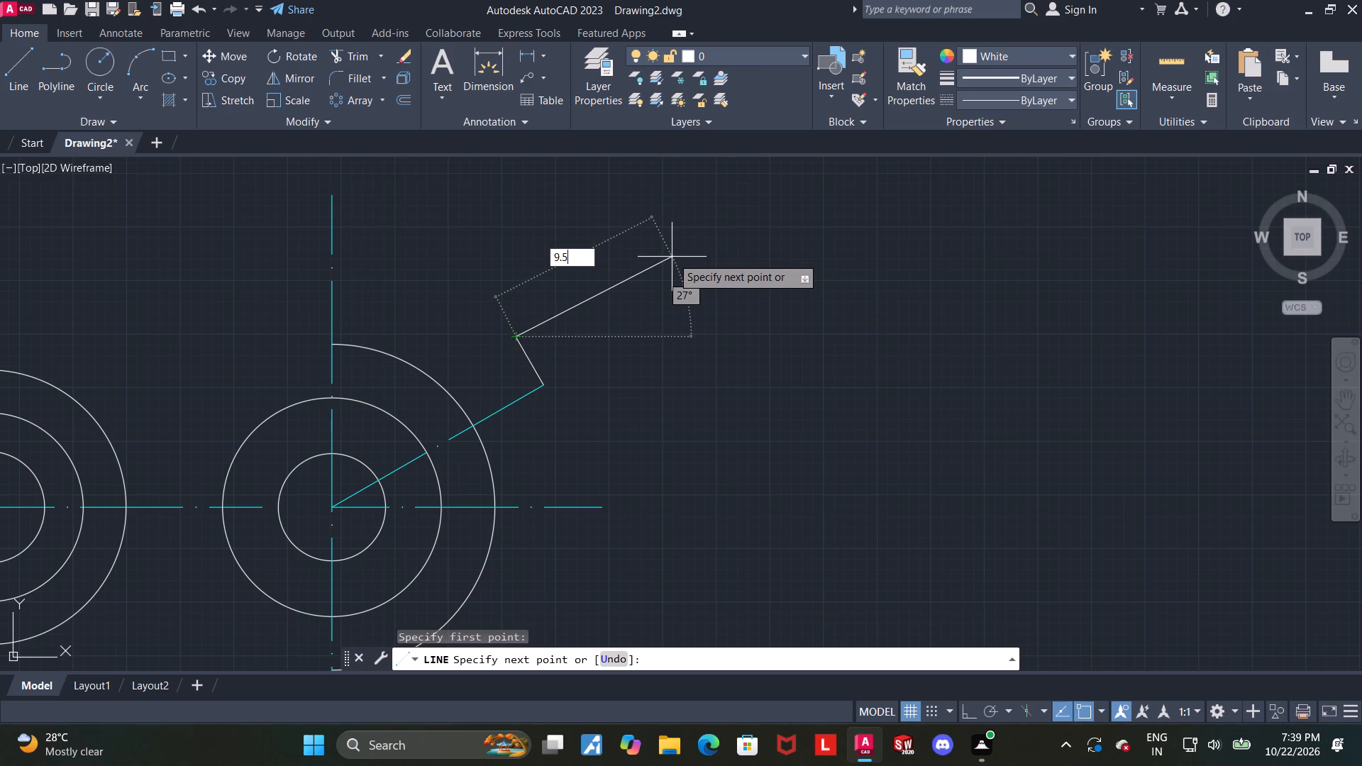
pyautogui.press('Tab')
pyautogui.write('30')
pyautogui.press('Return')
pyautogui.press('Escape')
pyautogui.press('Escape')
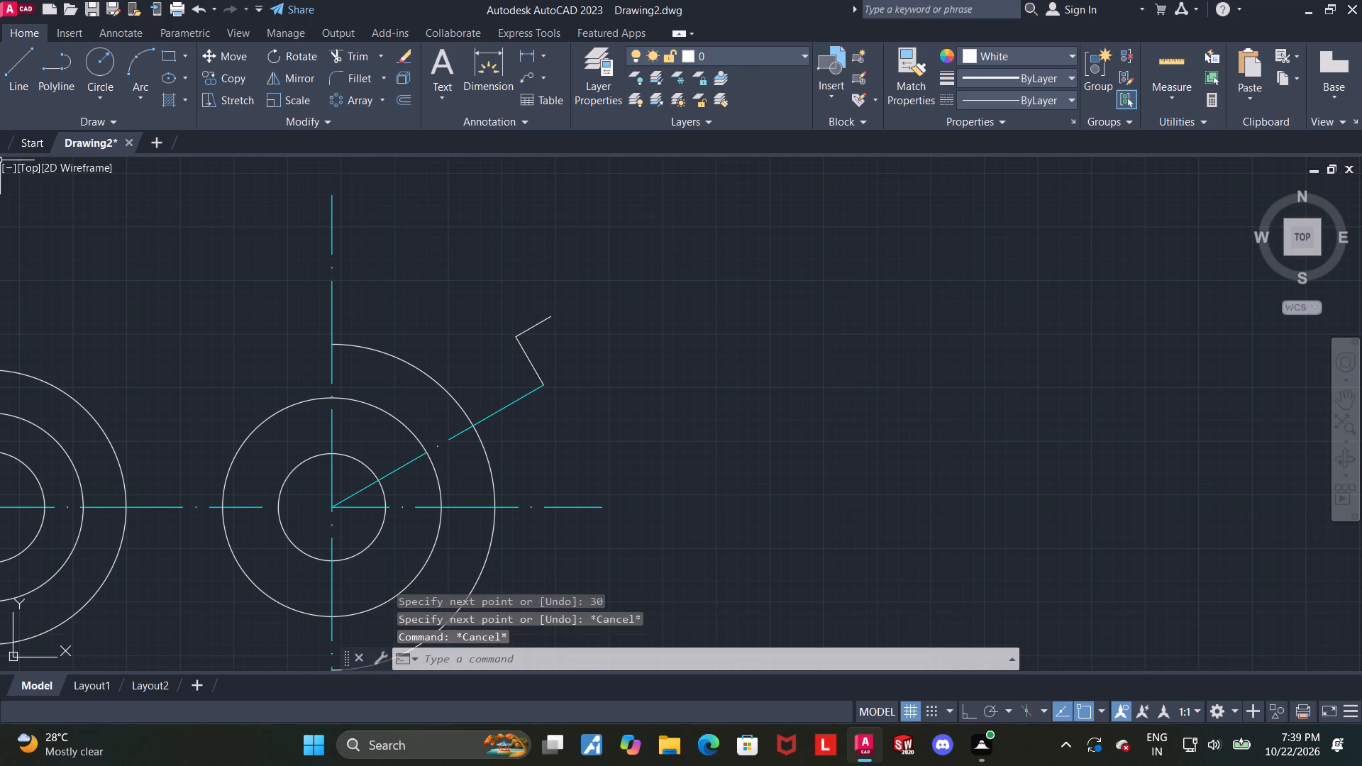
# Draw a line 5 long at 120° from the upper end of the 13 long line, continuing its direction.
pyautogui.click(10, 55)
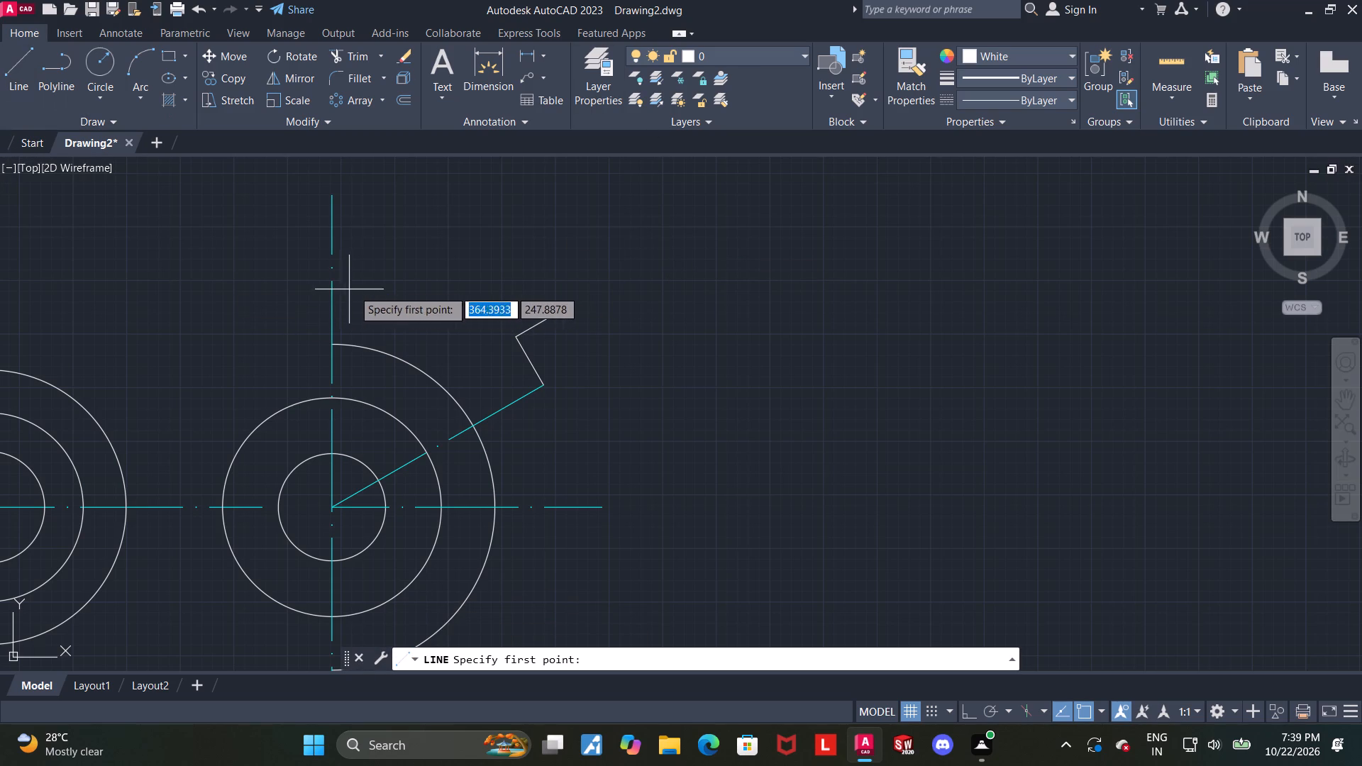
pyautogui.click(515, 340)
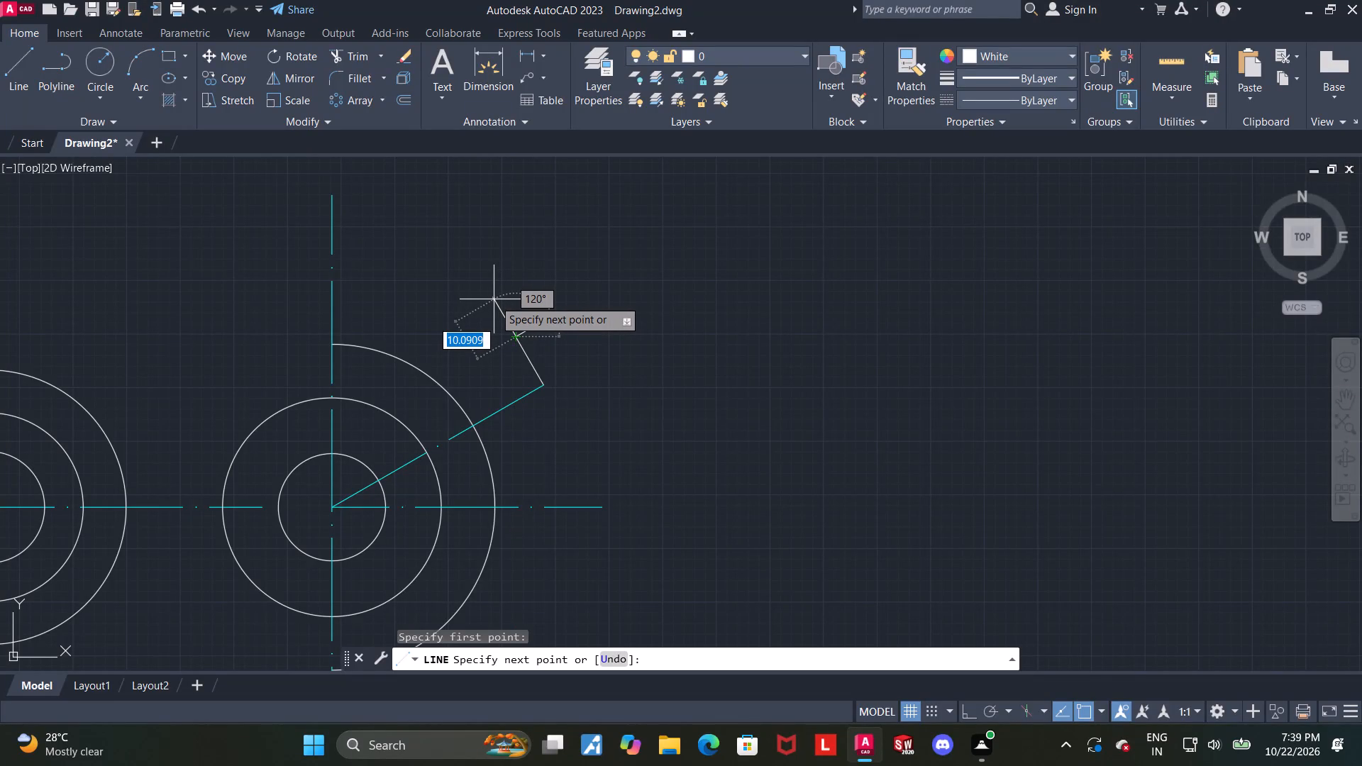
pyautogui.press('5')
pyautogui.press('Tab')
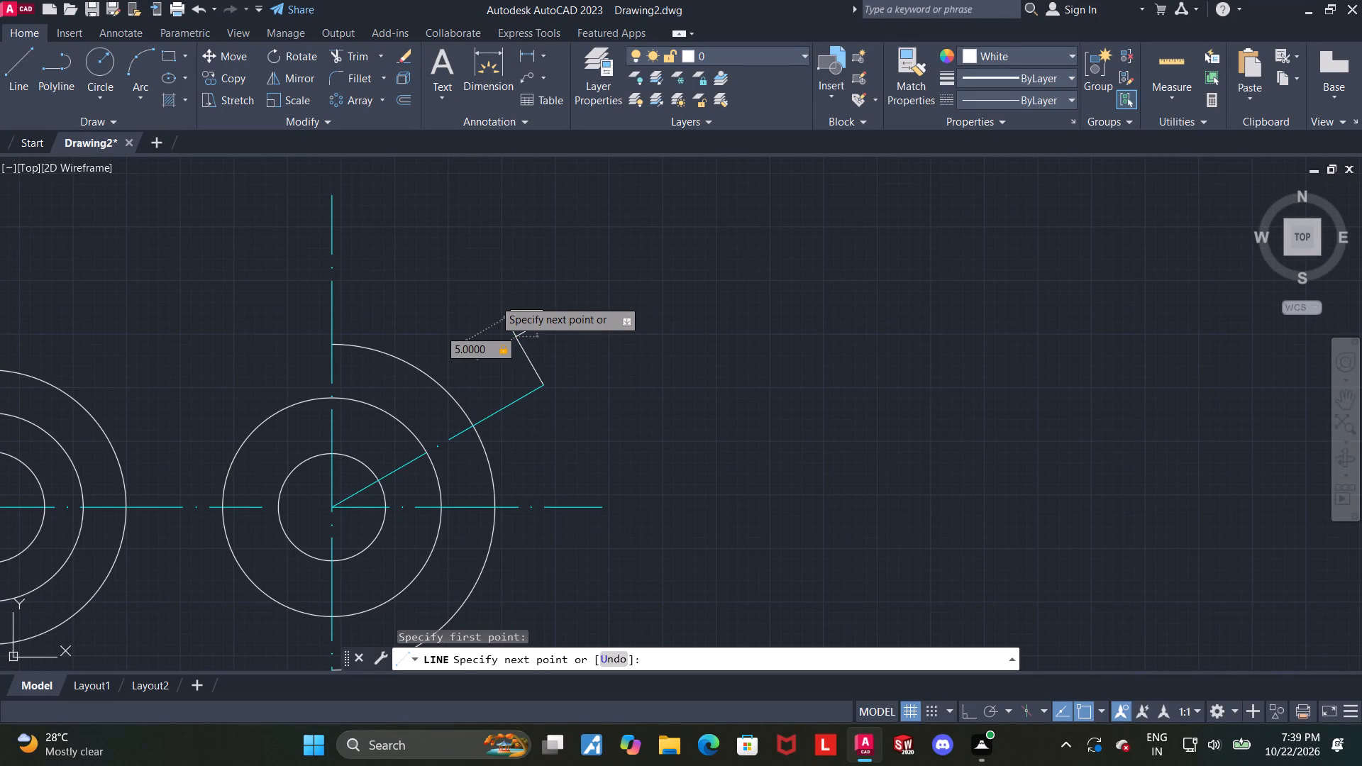
pyautogui.press('1')
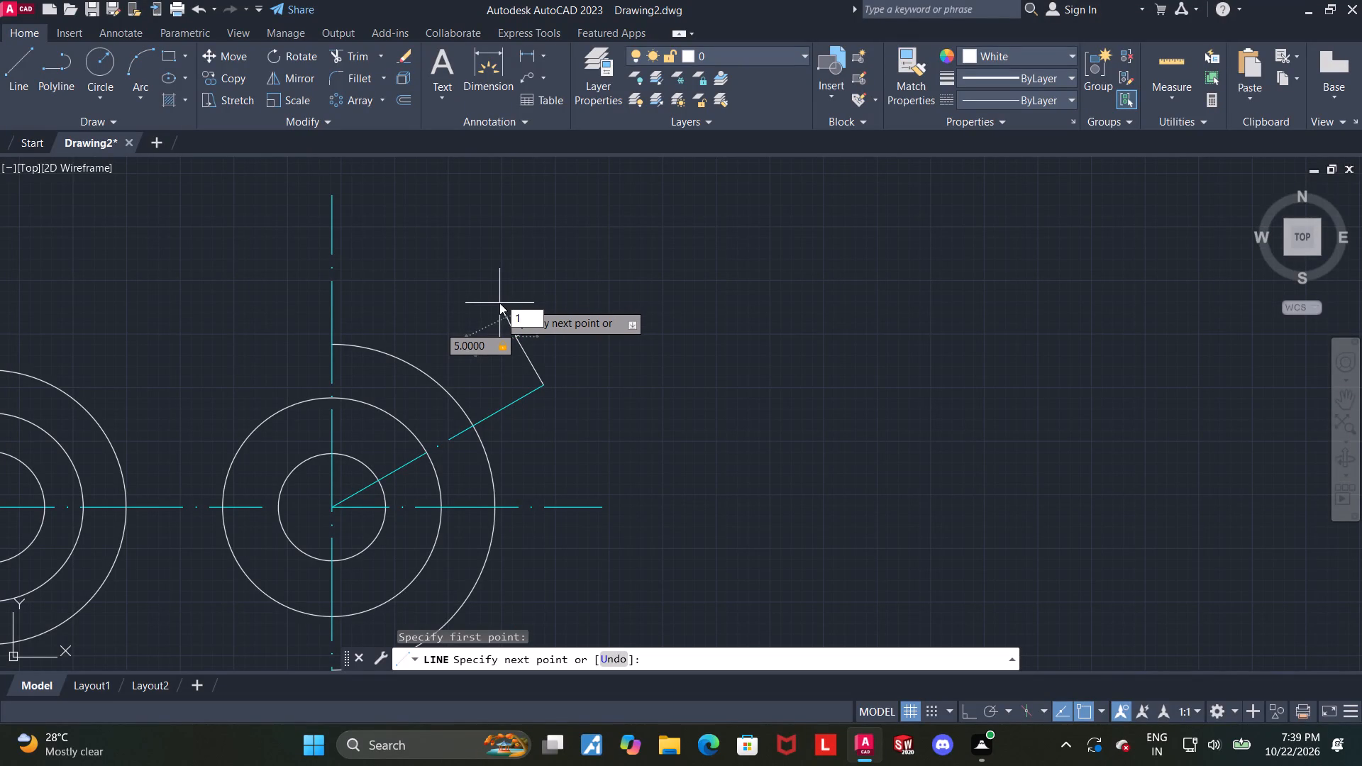
pyautogui.write('20')
pyautogui.press('Return')
pyautogui.press('Escape')
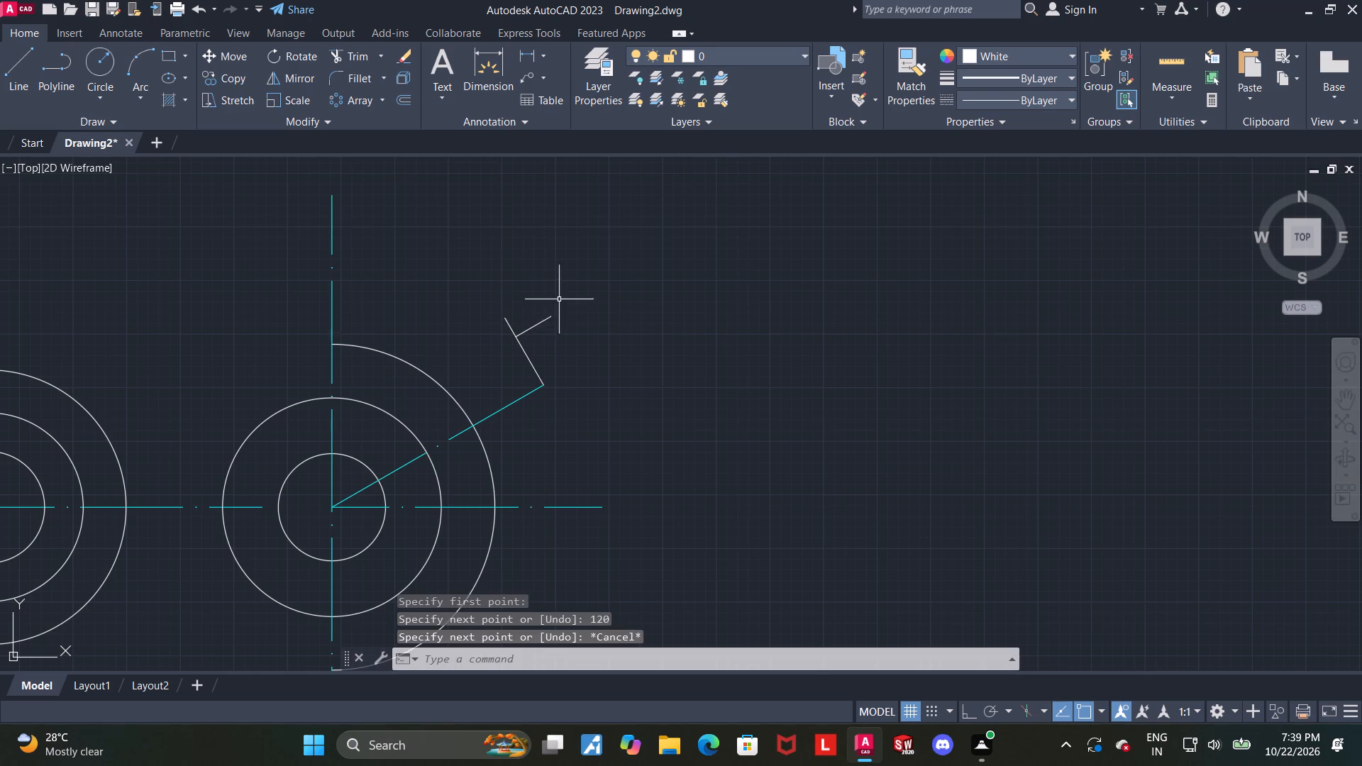
pyautogui.press('Escape')
# Draw a circle of radius 9.5 centred on the upper end of the 5 long line.
pyautogui.click(106, 63)
pyautogui.scroll(1, 468, 345)
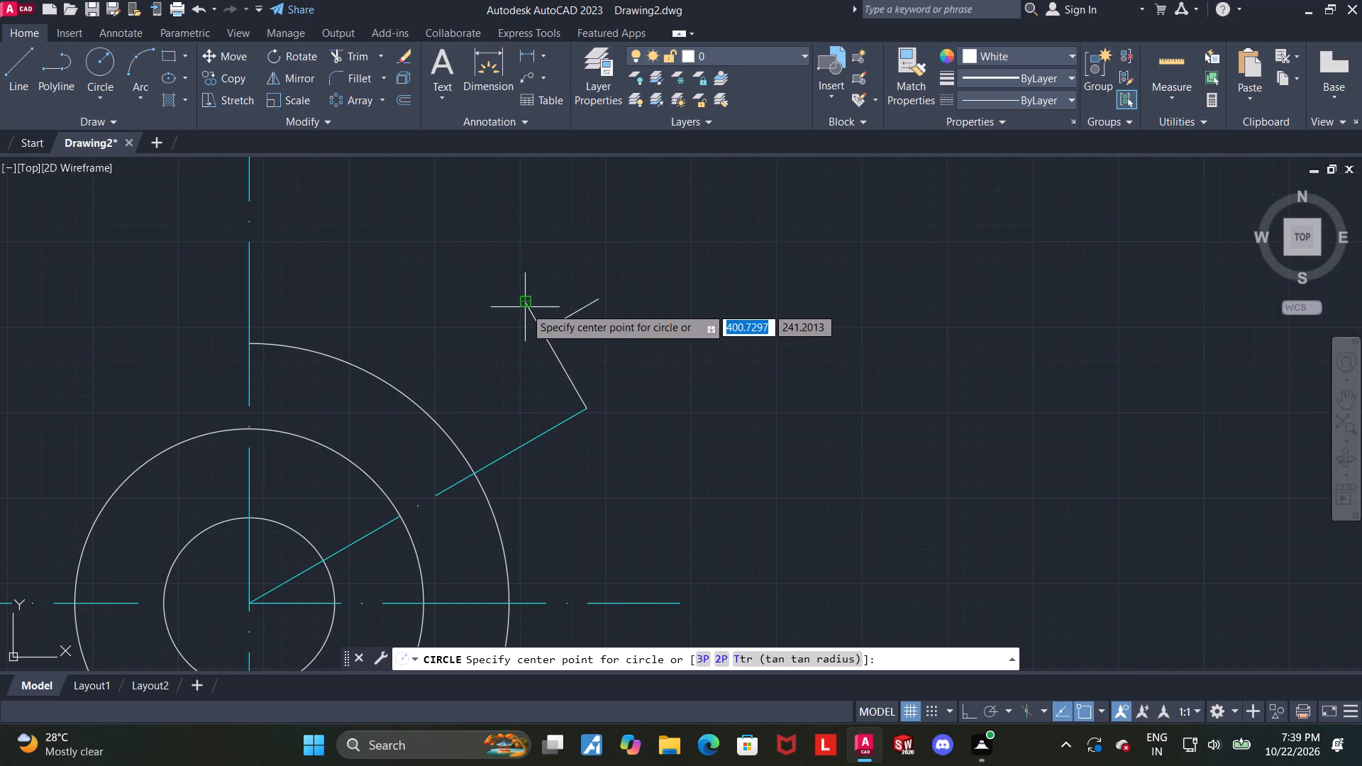
pyautogui.click(525, 305)
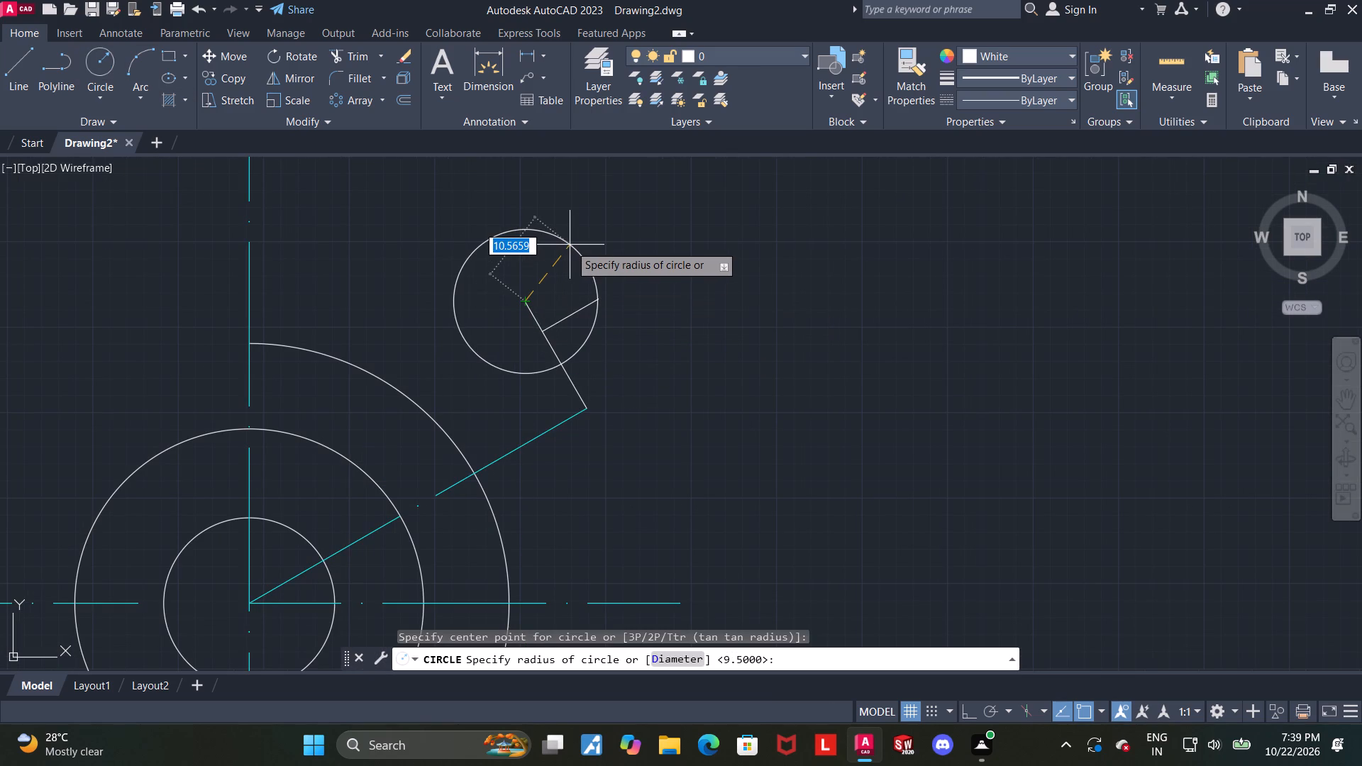
pyautogui.write('9.5')
pyautogui.press('Return')
pyautogui.press('Escape')
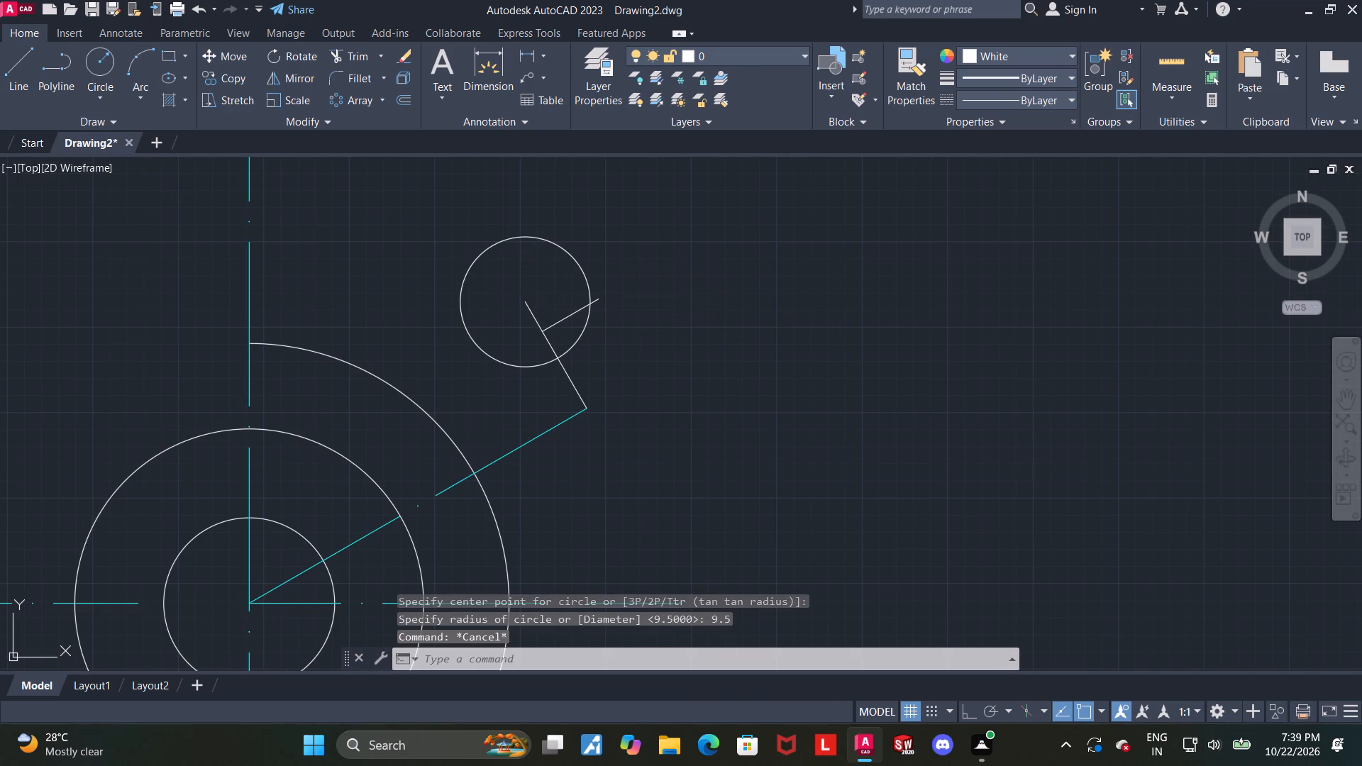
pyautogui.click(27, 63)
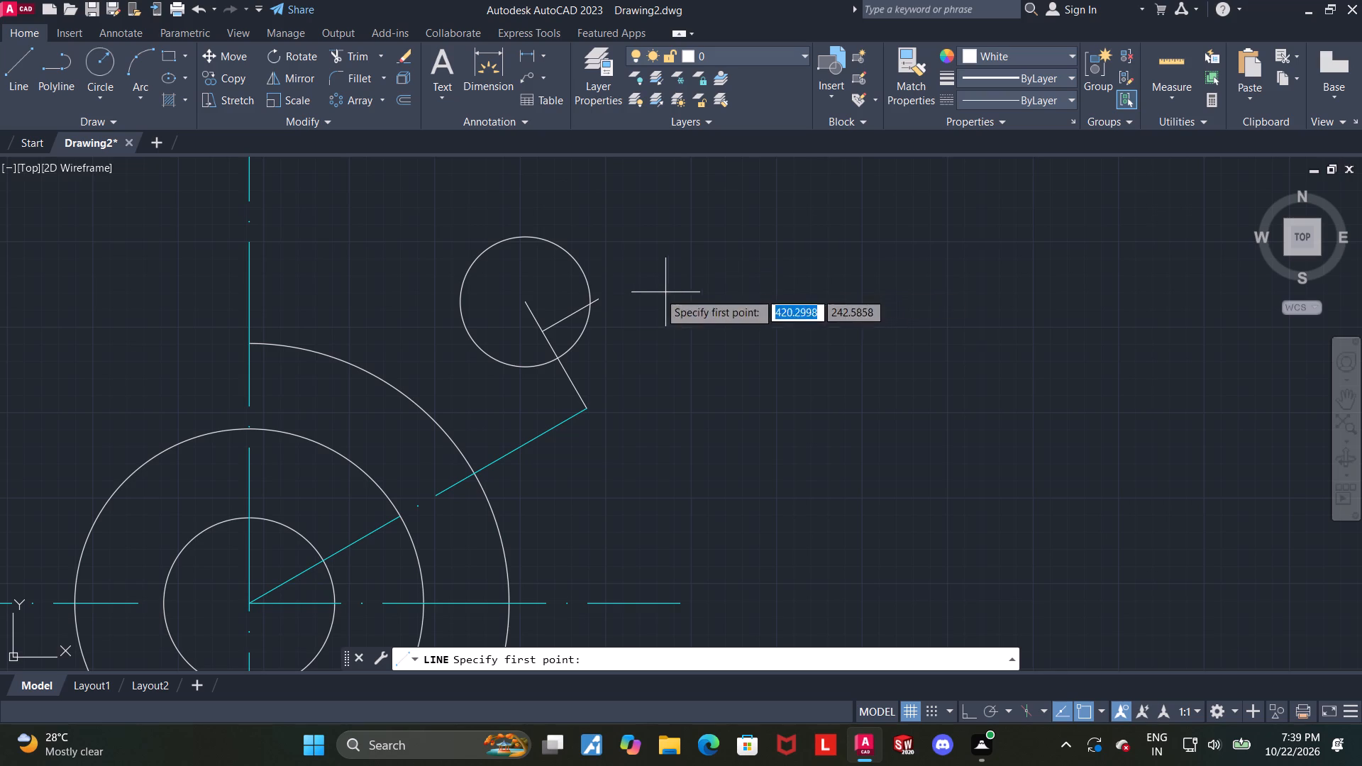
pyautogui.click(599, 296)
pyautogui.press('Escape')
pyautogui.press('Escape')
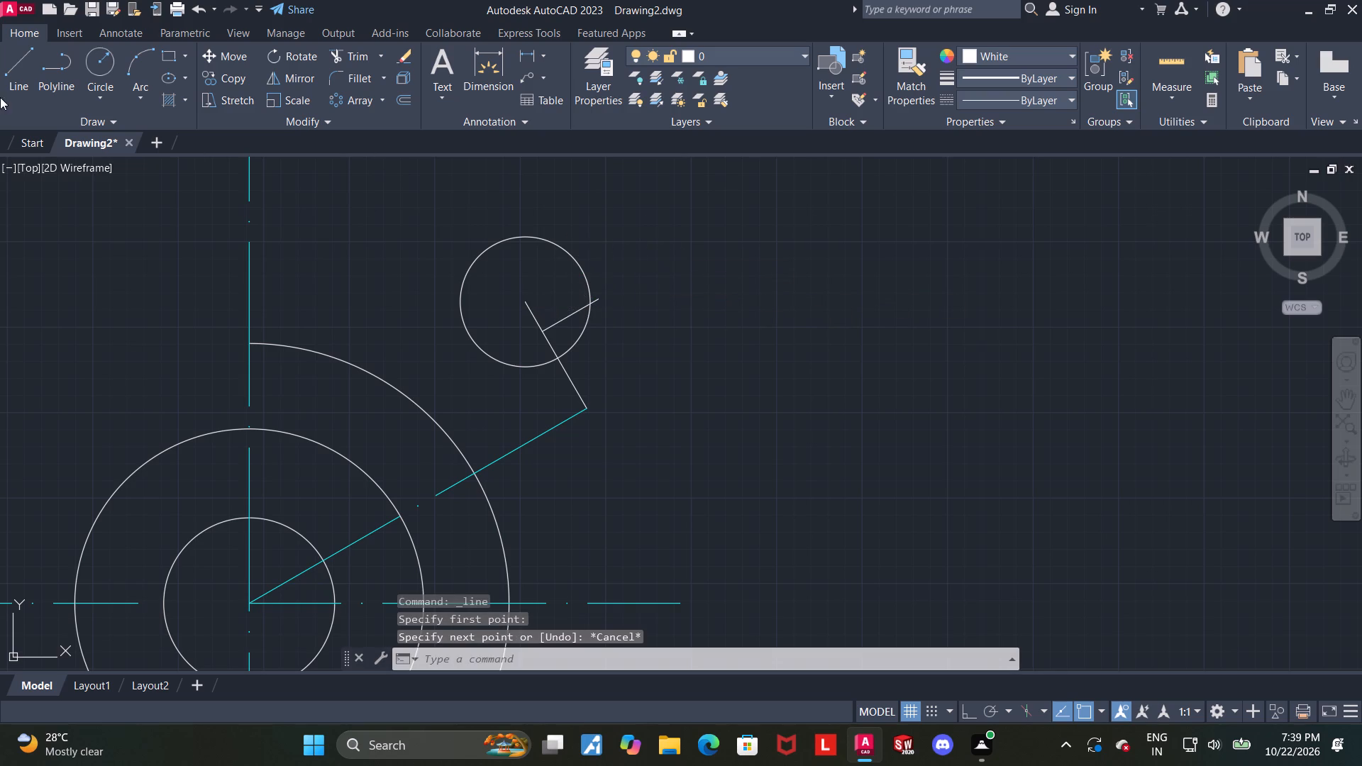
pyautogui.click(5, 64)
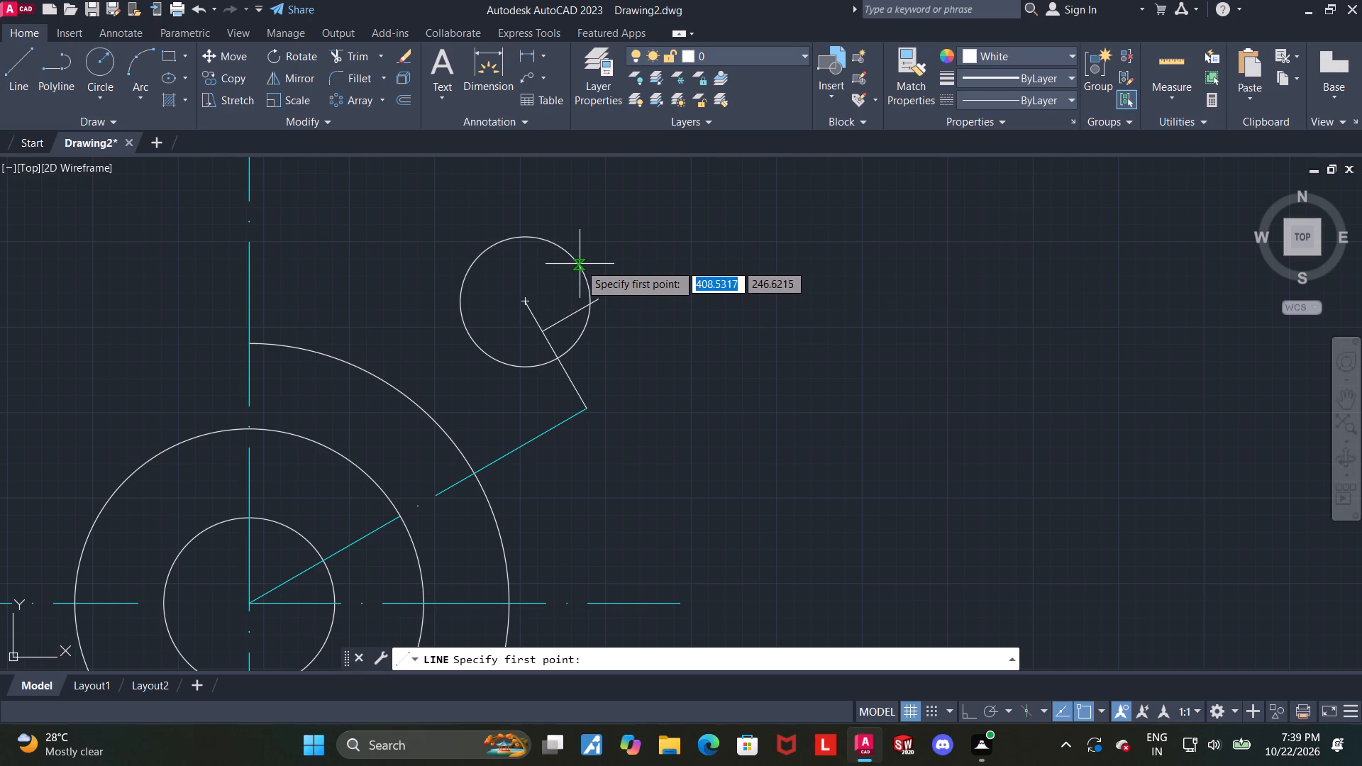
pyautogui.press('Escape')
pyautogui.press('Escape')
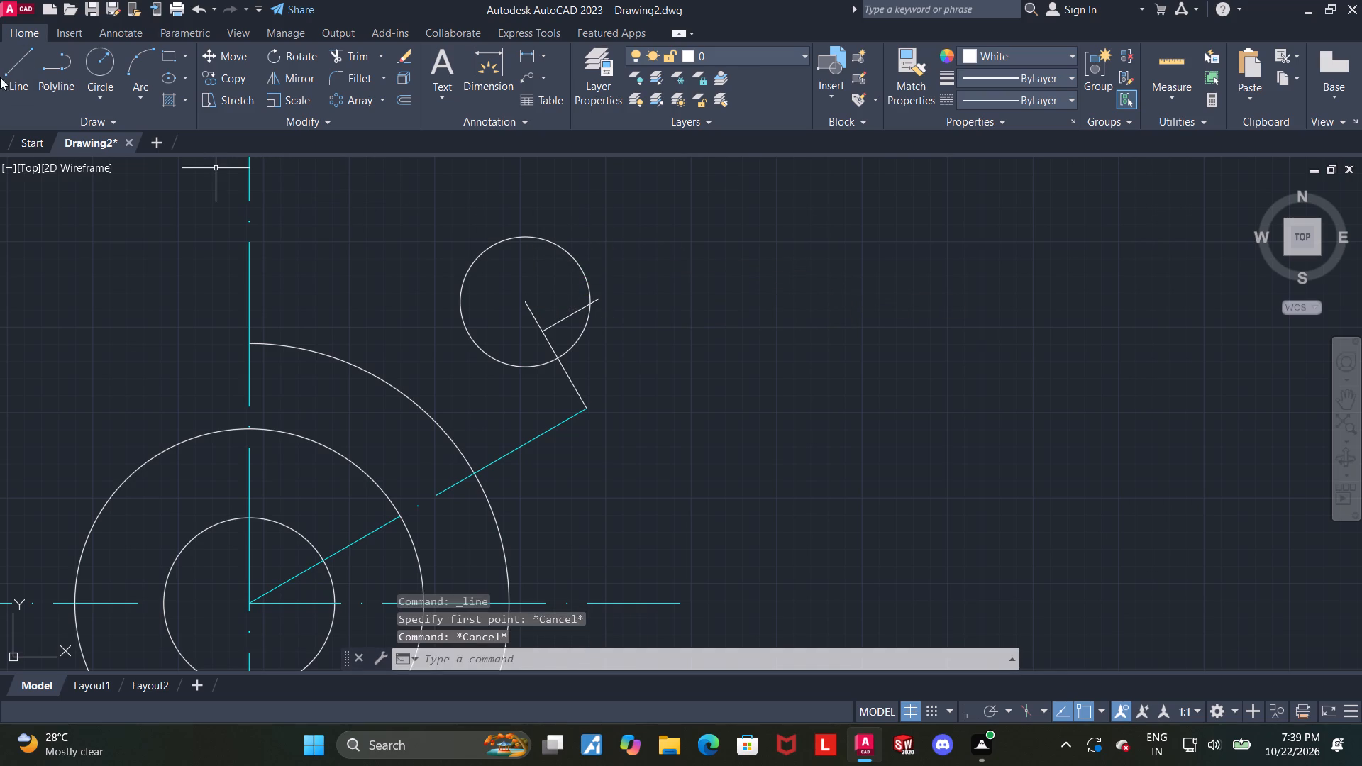
# Draw a line 5 long at 120° from the outer end of the 9.5 long base line.
pyautogui.click(9, 55)
pyautogui.click(603, 299)
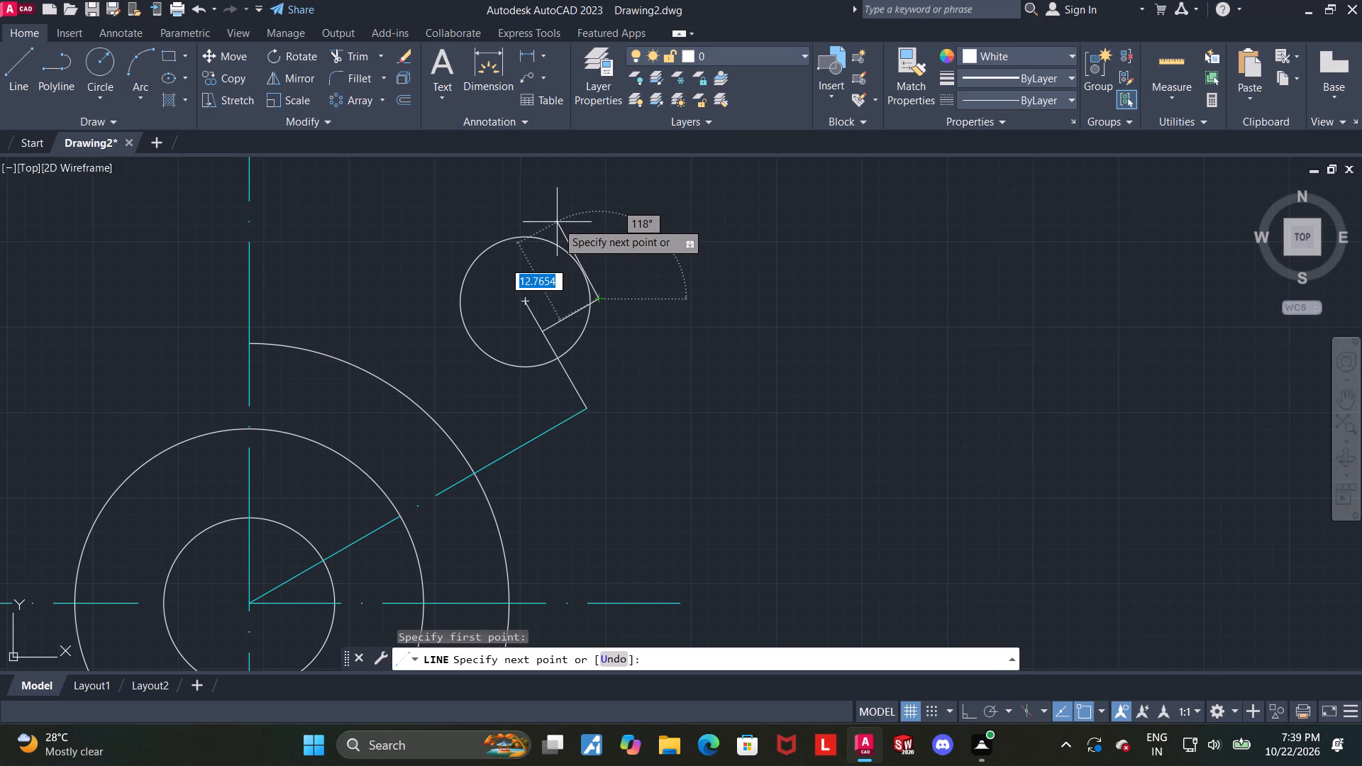
pyautogui.press('Tab')
pyautogui.press('Tab')
pyautogui.press('5')
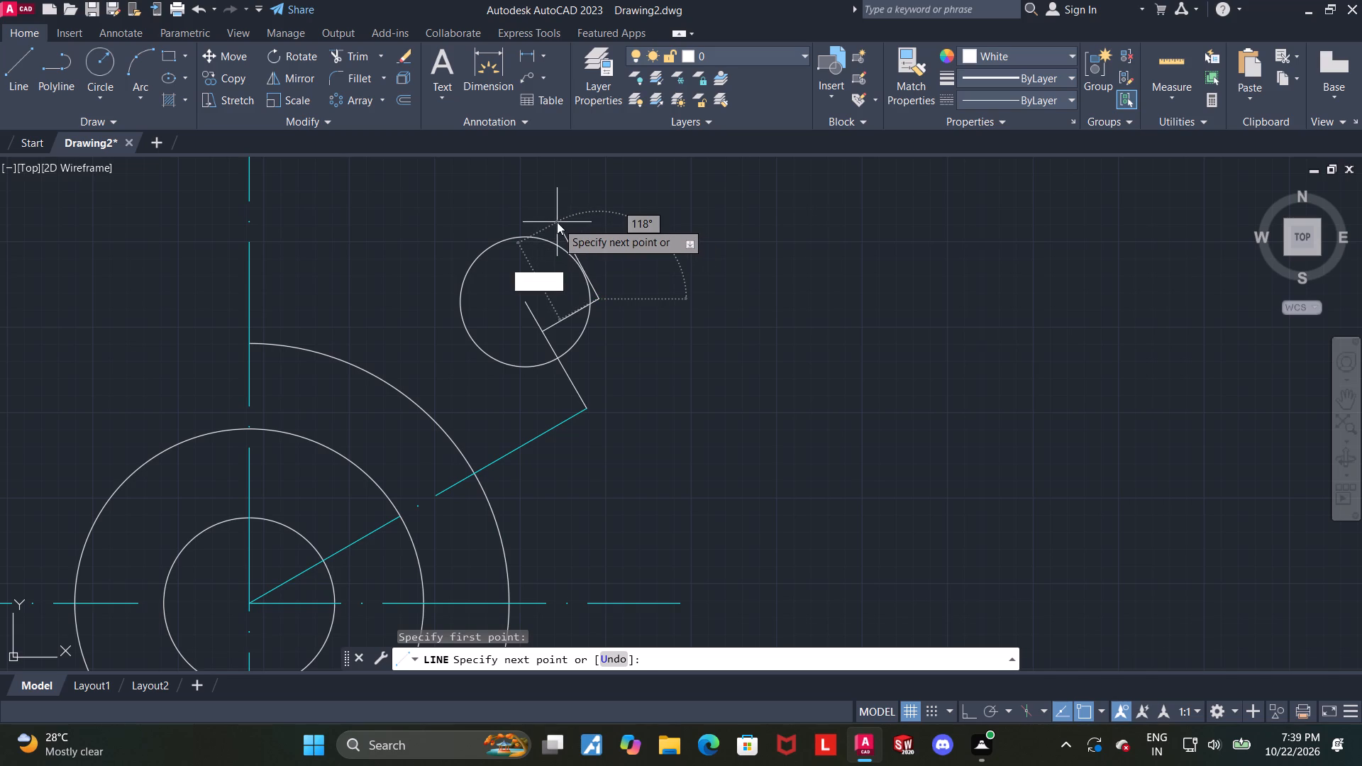
pyautogui.press('Tab')
pyautogui.write('12')
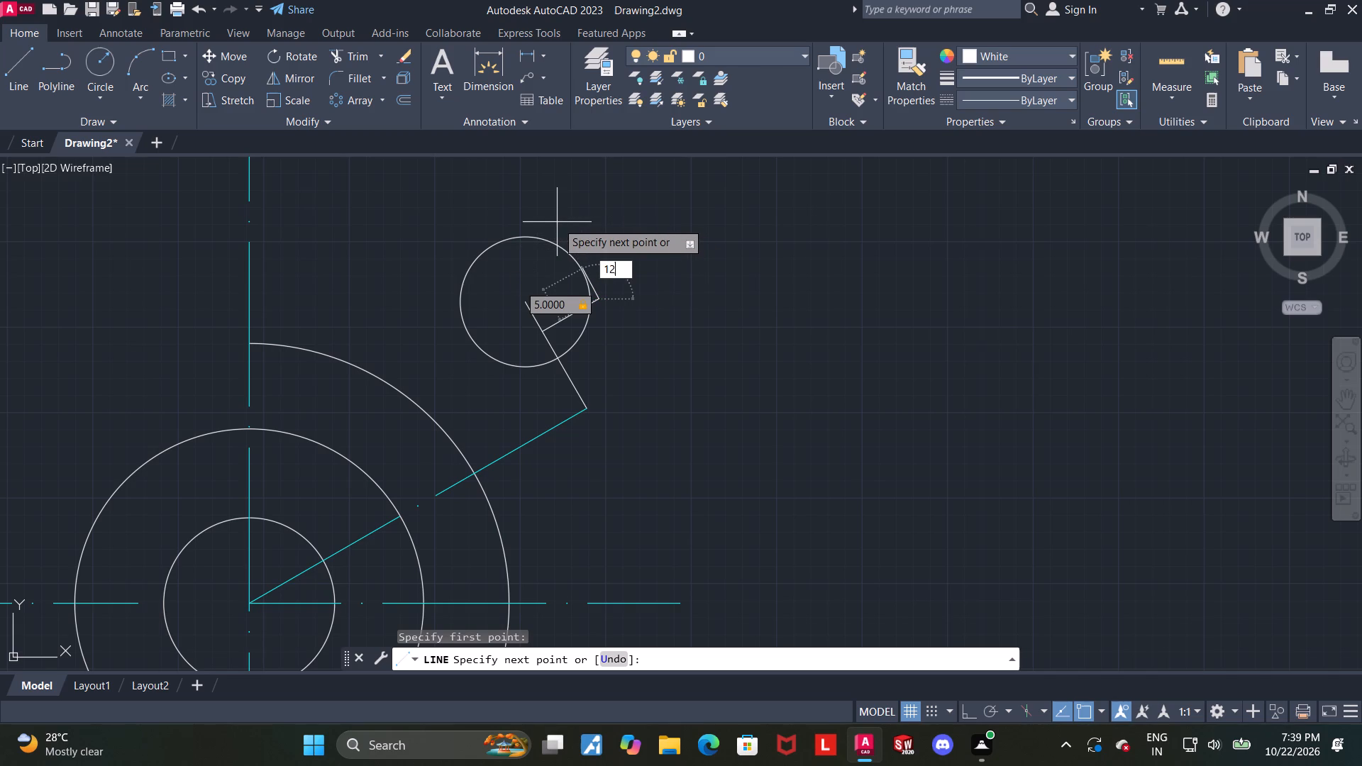
pyautogui.press('0')
pyautogui.press('Return')
pyautogui.press('Escape')
pyautogui.press('Escape')
pyautogui.press('Escape')
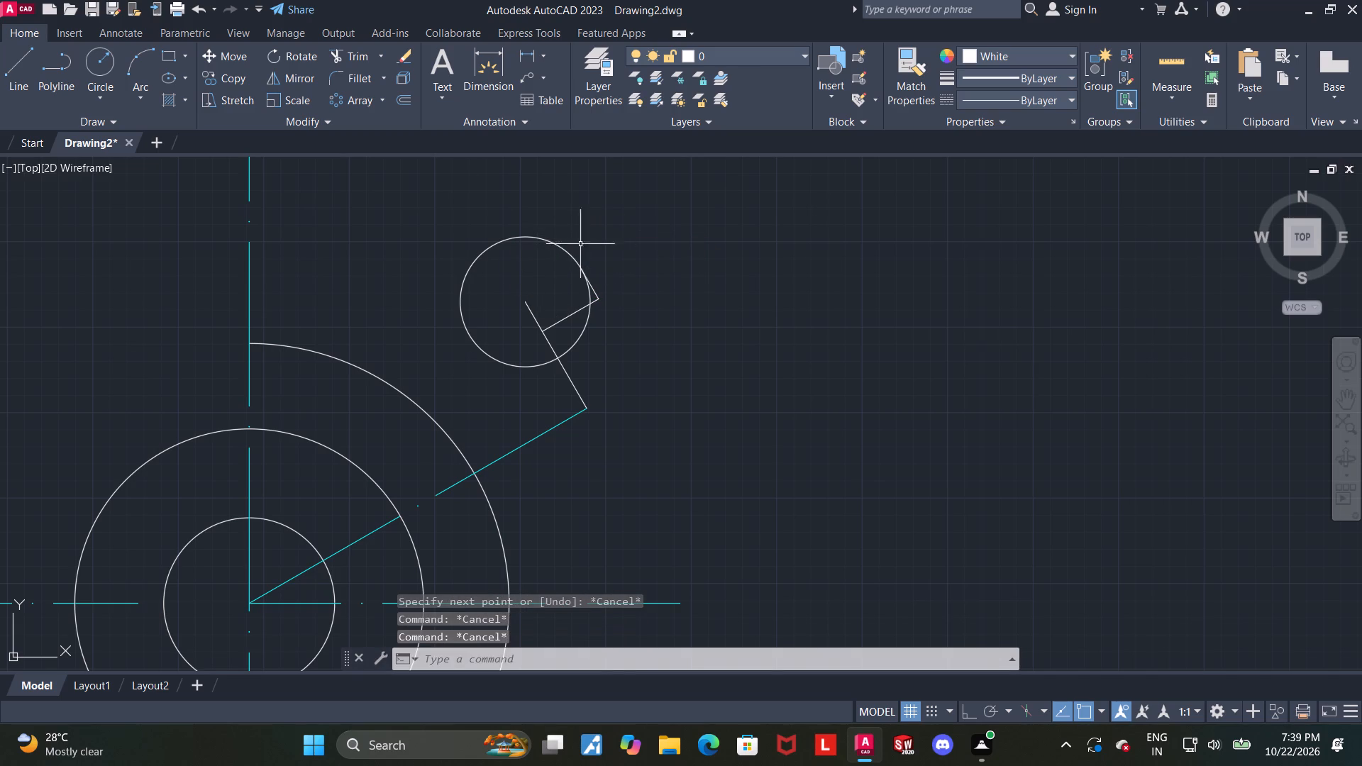
# Draw a line 9.5 long at 150° below horizontal from the base line's inner end, extending the base to the opposite side.
pyautogui.click(6, 74)
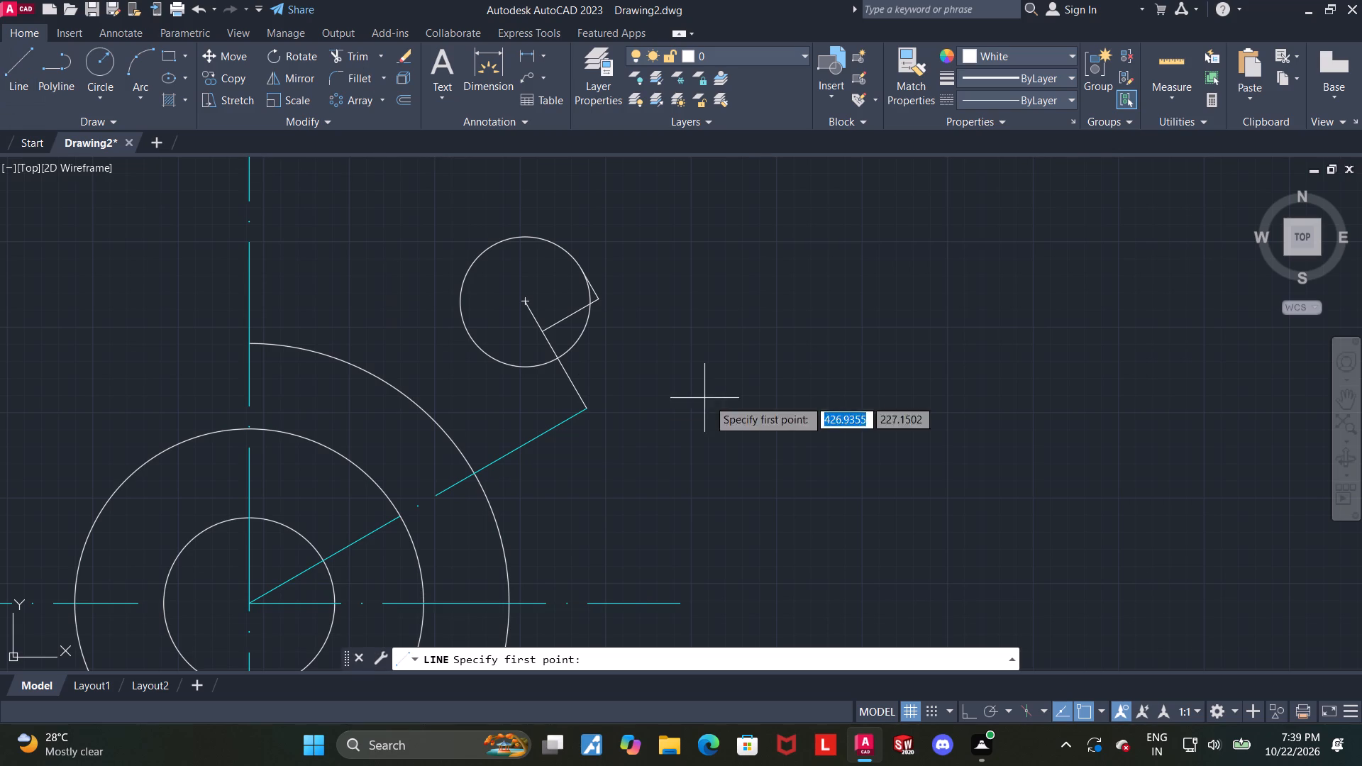
pyautogui.click(543, 329)
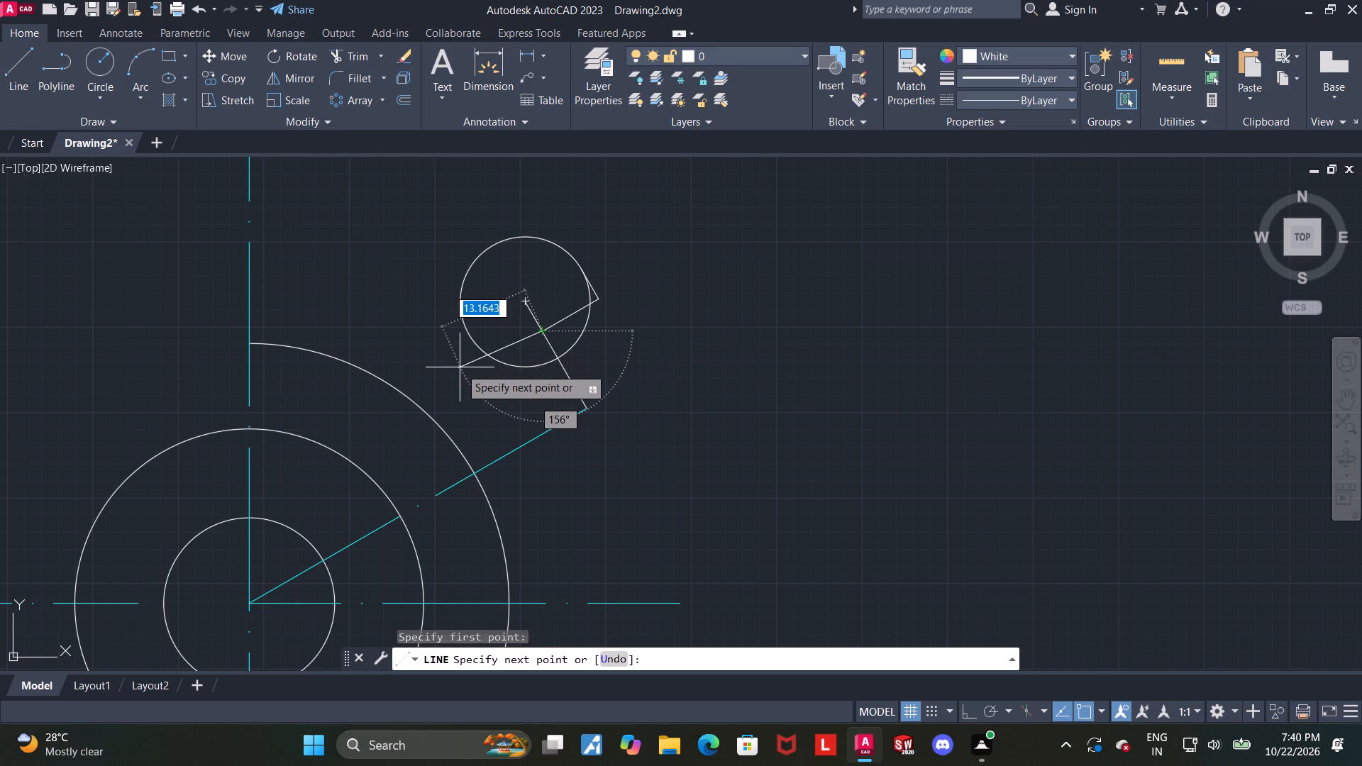
pyautogui.write('9.5')
pyautogui.press('Tab')
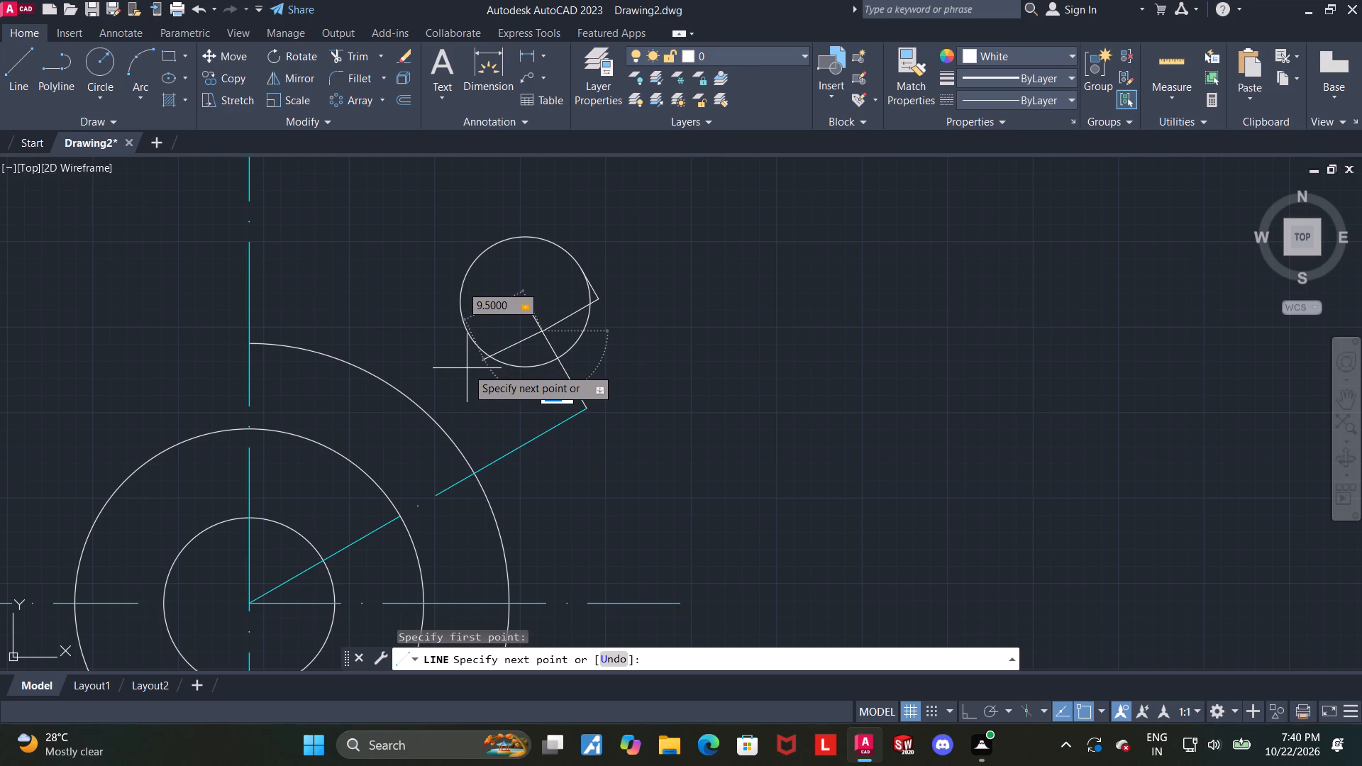
pyautogui.write('150')
pyautogui.press('Return')
pyautogui.press('Escape')
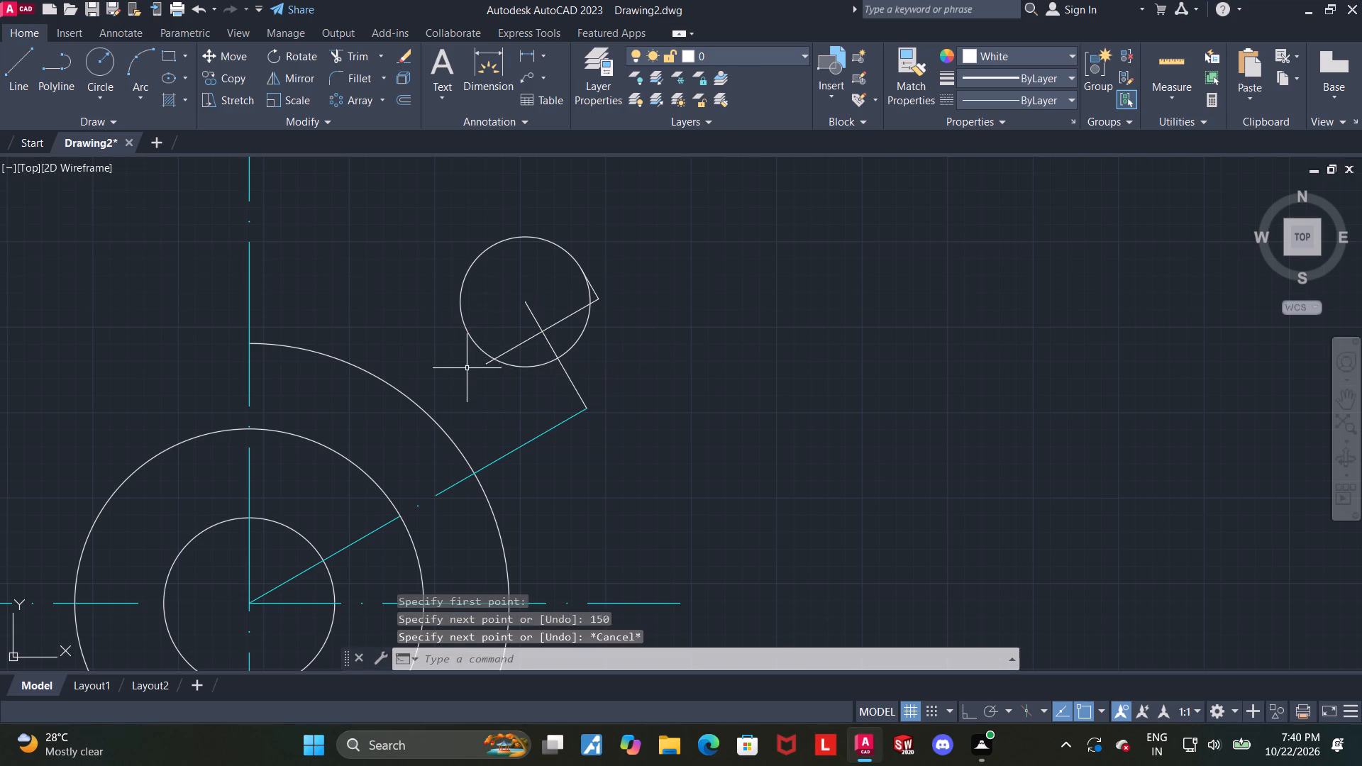
pyautogui.press('Escape')
pyautogui.press('Escape')
# Draw a line 5 long at 120° from the lower free end of the extended base.
pyautogui.click(29, 67)
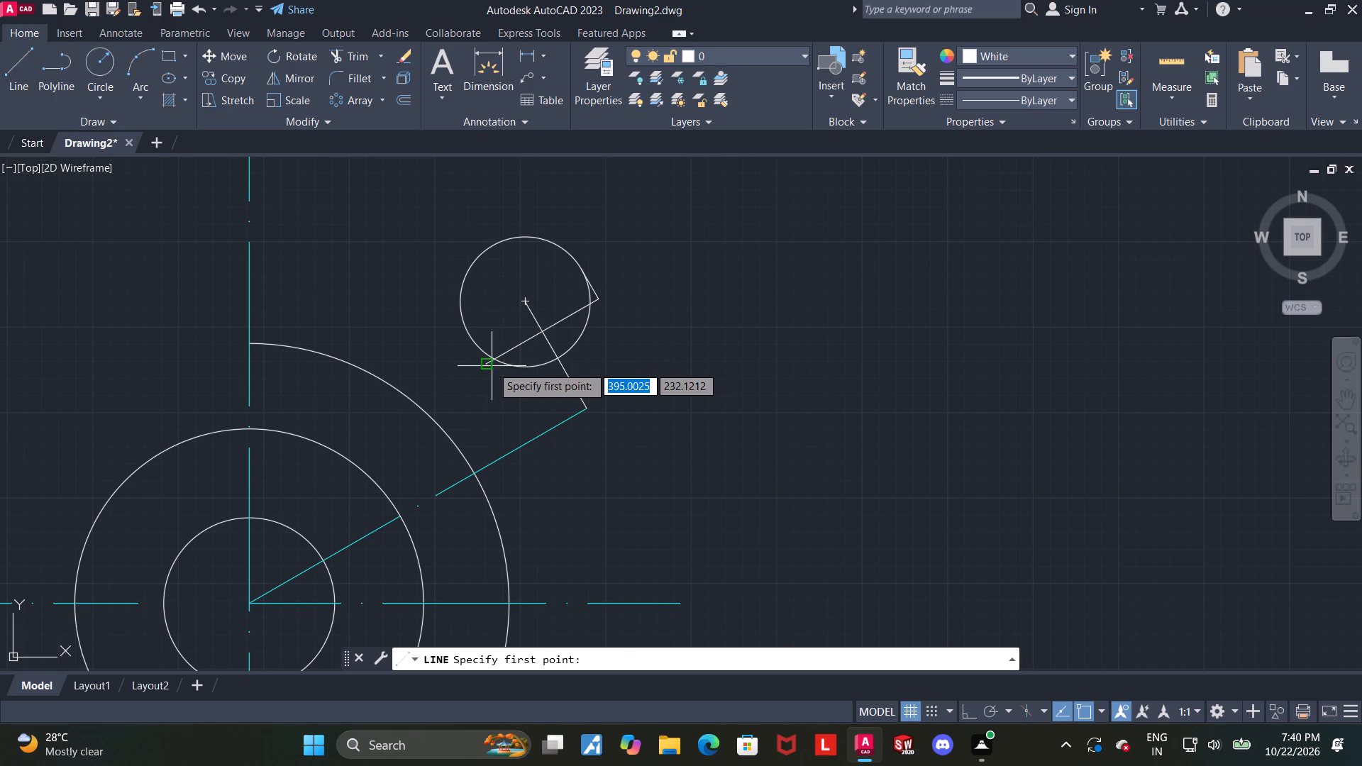
pyautogui.click(487, 366)
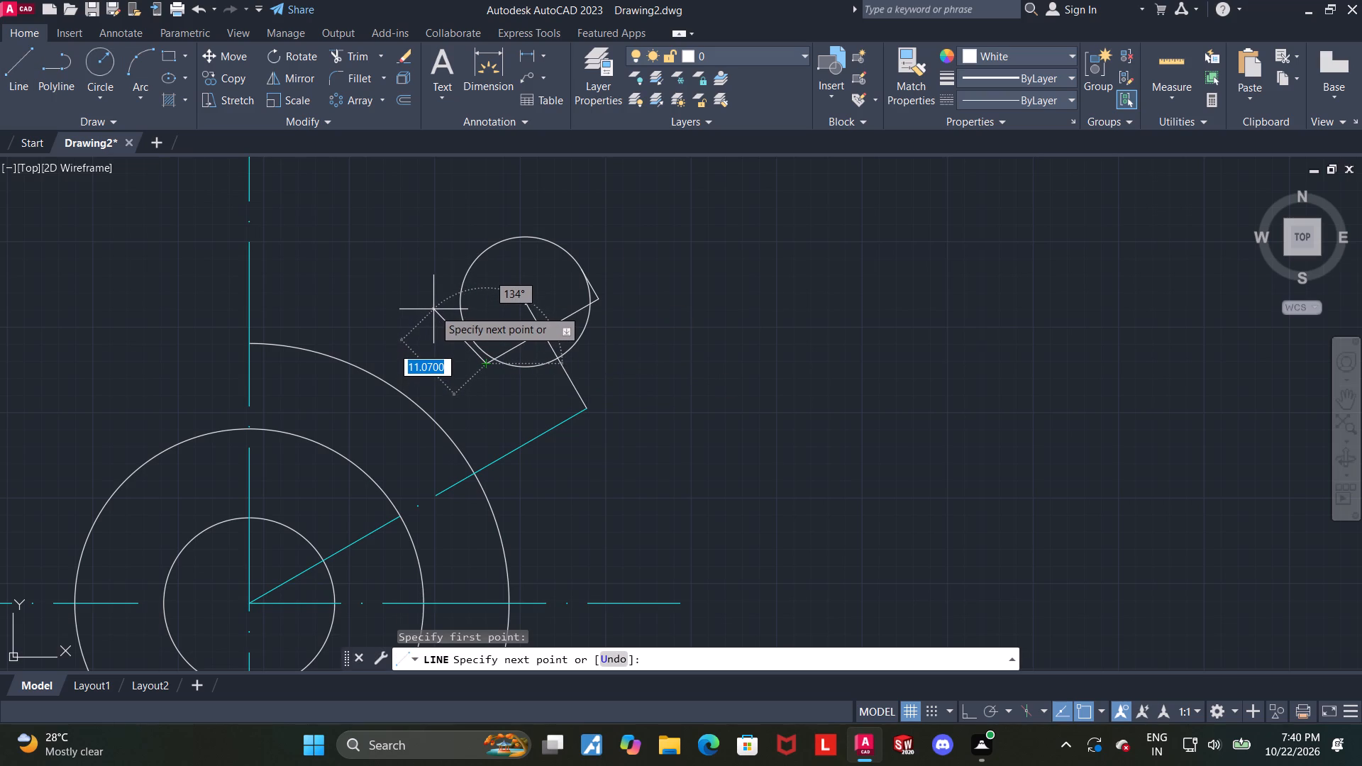
pyautogui.press('5')
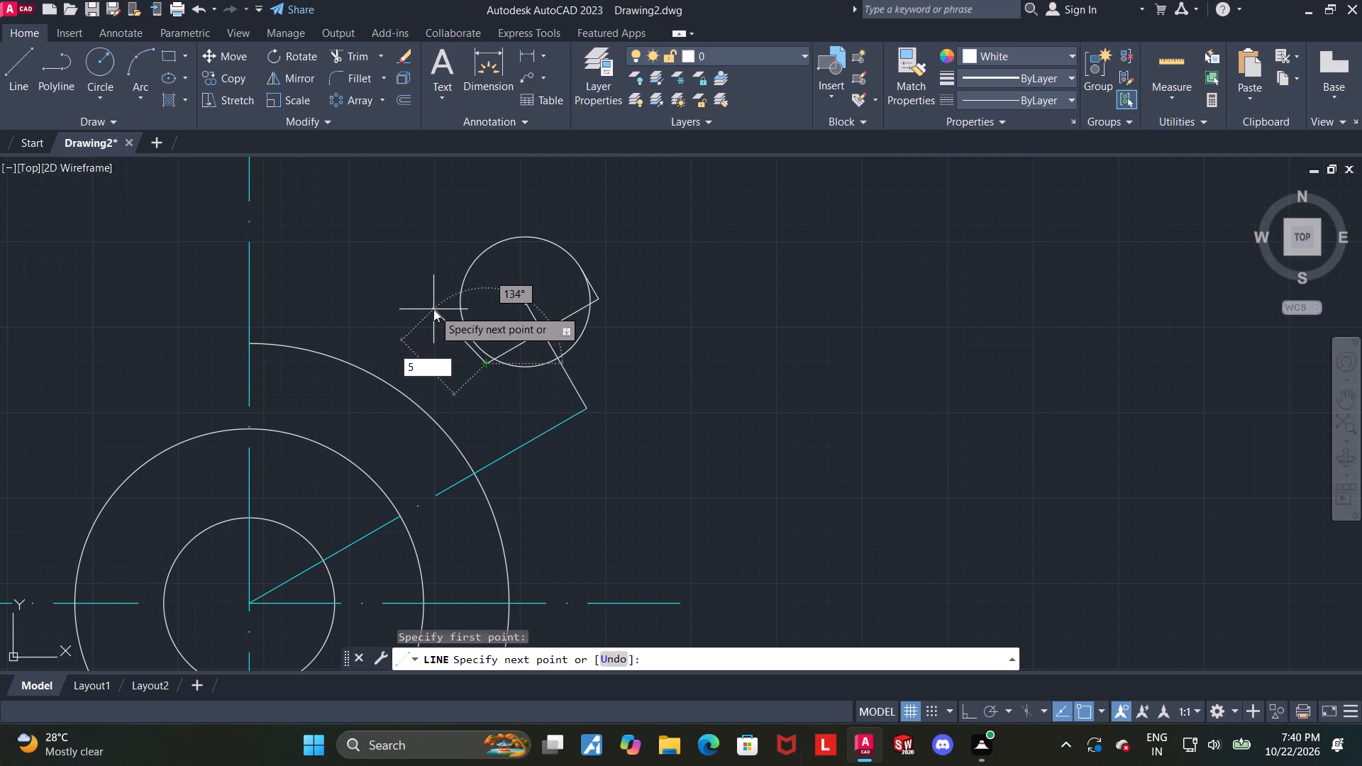
pyautogui.press('Tab')
pyautogui.write('120')
pyautogui.press('Return')
pyautogui.press('Escape')
pyautogui.press('Escape')
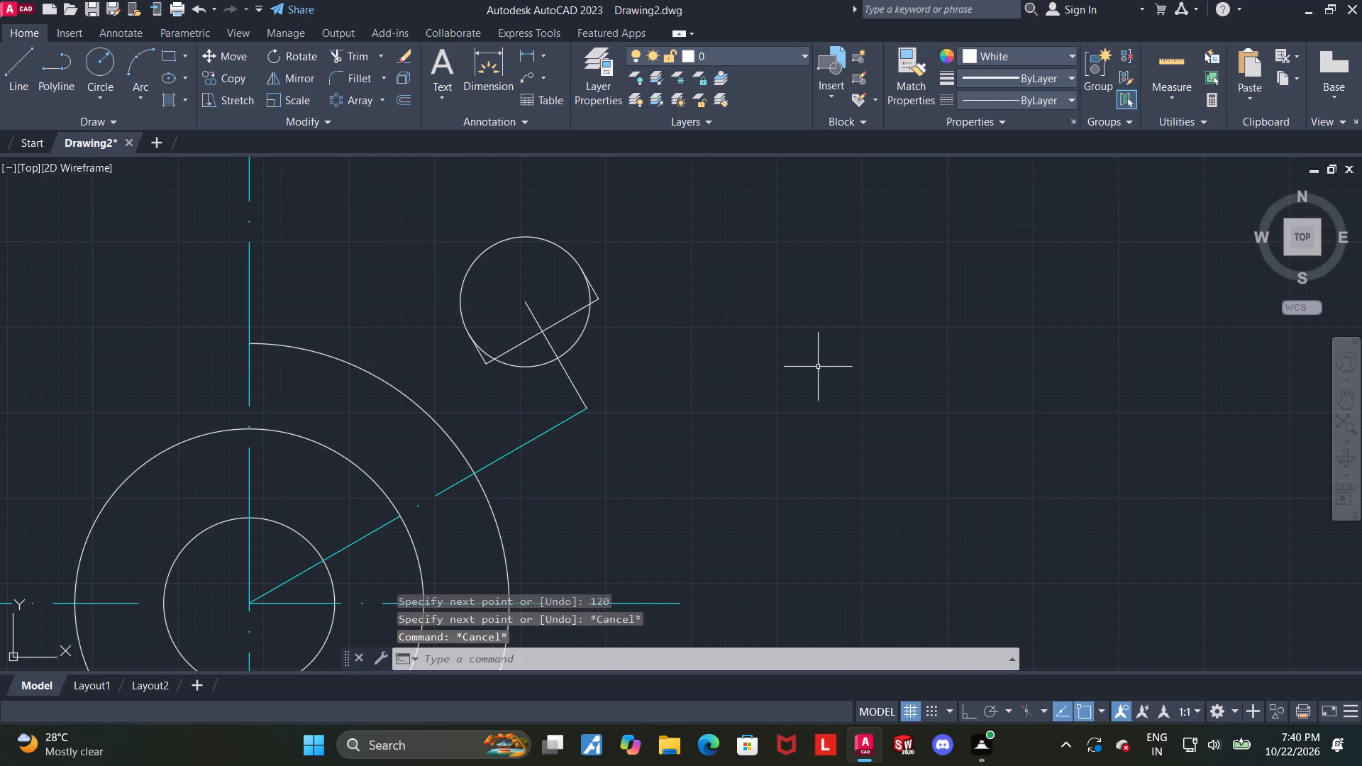
pyautogui.press('Escape')
# Trim away the lower part of the radius 9.5 circle, leaving the arc between the two short side lines.
pyautogui.click(348, 55)
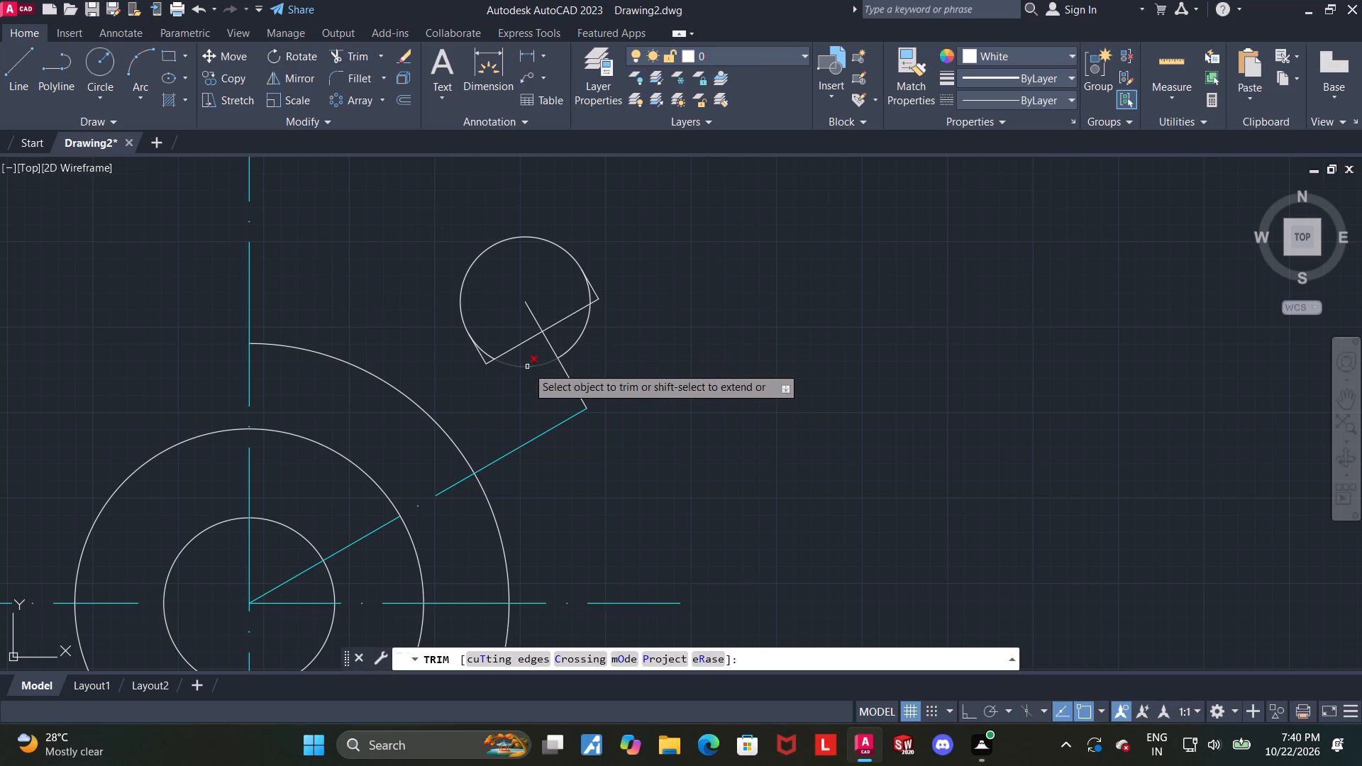
pyautogui.click(527, 367)
pyautogui.click(572, 341)
pyautogui.click(487, 355)
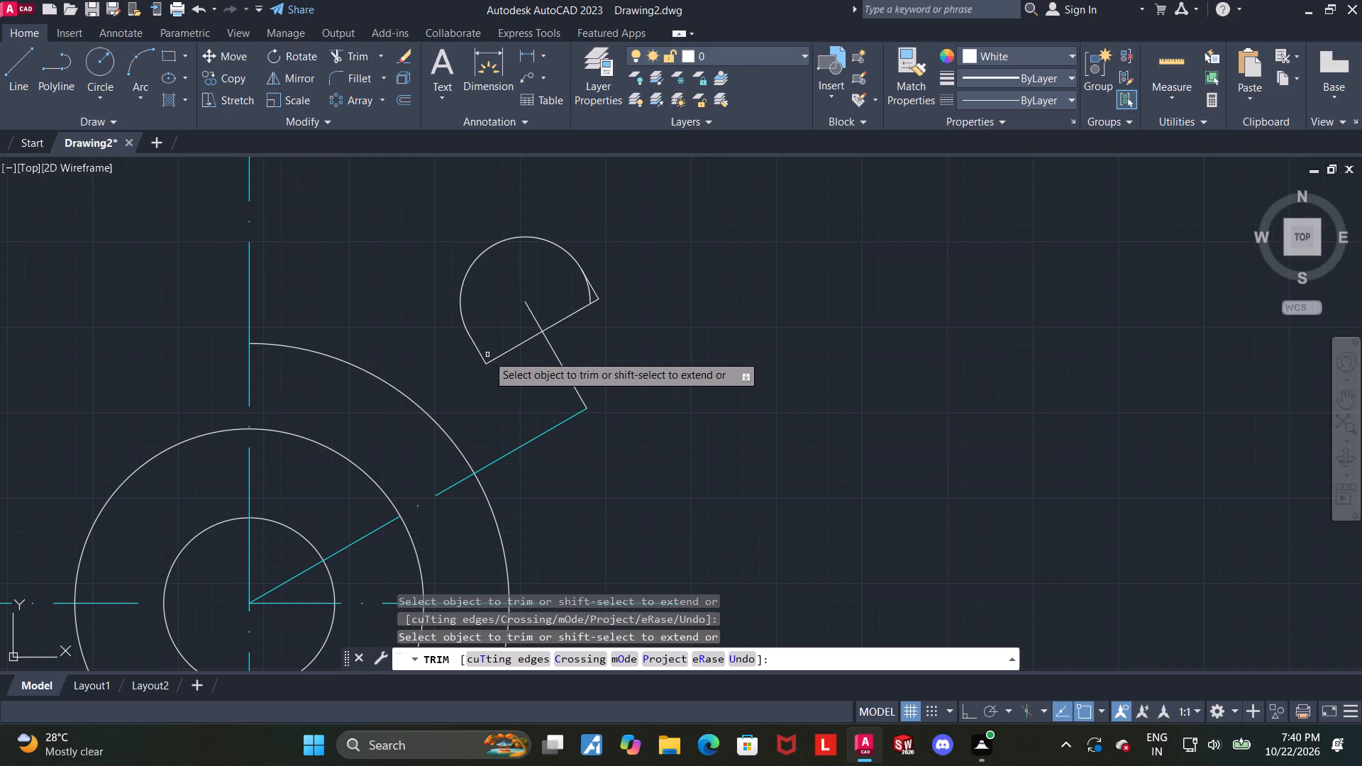
pyautogui.click(587, 296)
pyautogui.press('Escape')
pyautogui.press('Escape')
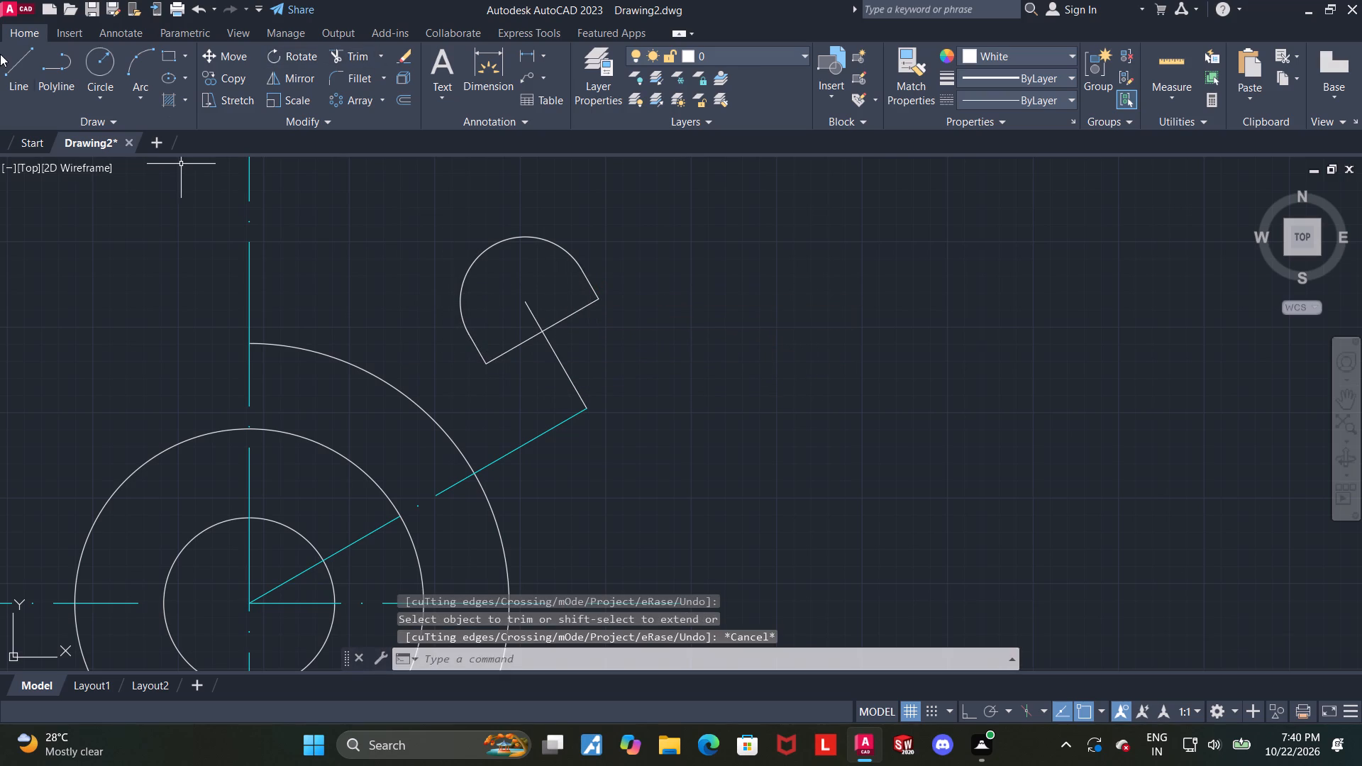
# Draw a line through the arc's centre joining the two points where the arc meets the side lines.
pyautogui.click(11, 57)
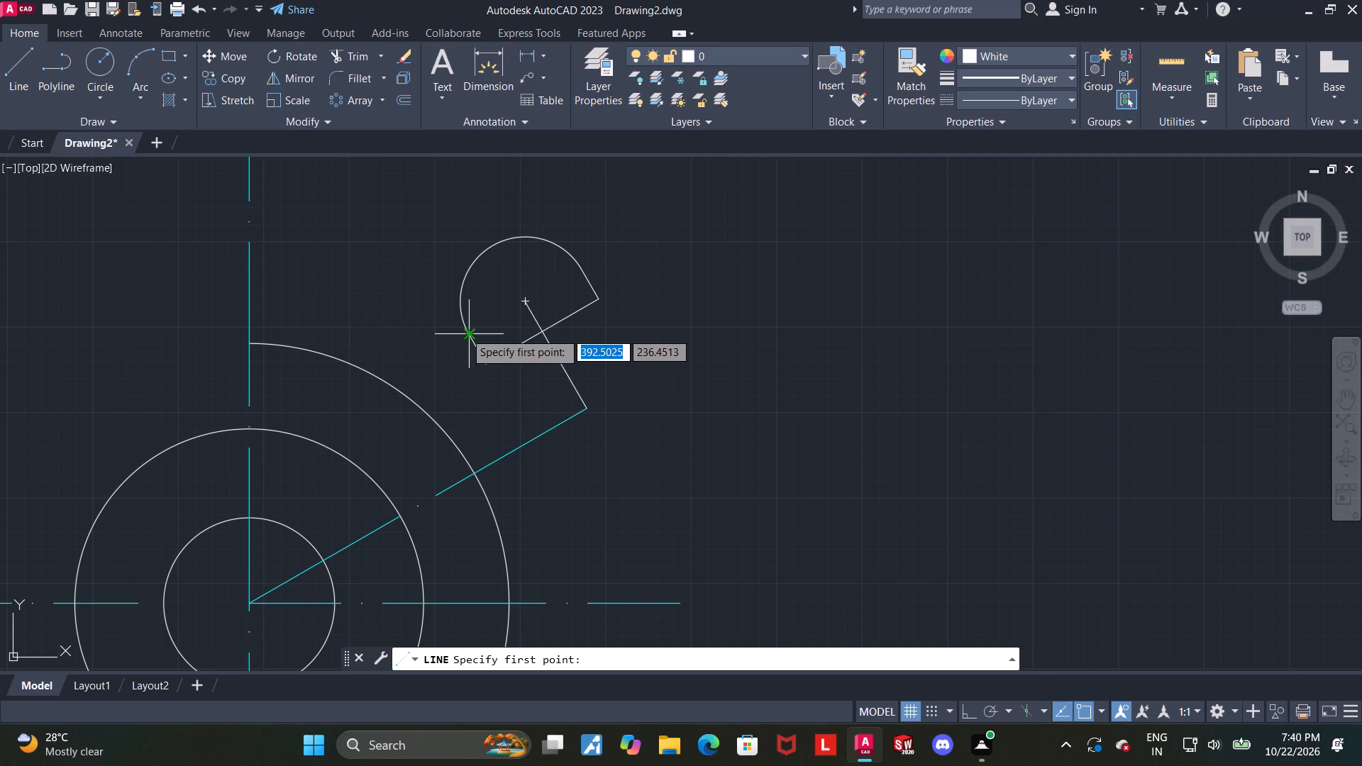
pyautogui.click(465, 336)
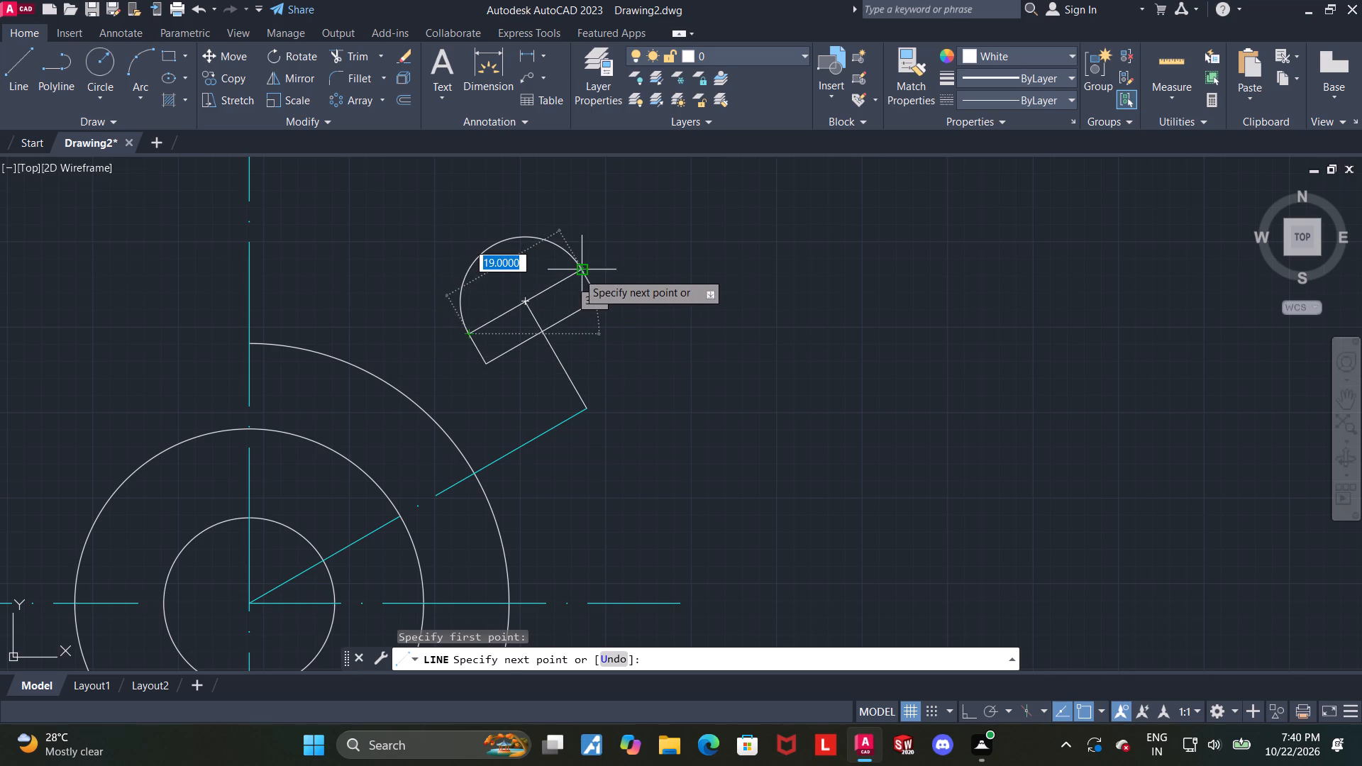
pyautogui.click(577, 272)
pyautogui.press('Escape')
pyautogui.press('Escape')
# Add an aligned dimension to the rounded profile's short side line at the upper end of its base.
pyautogui.click(487, 66)
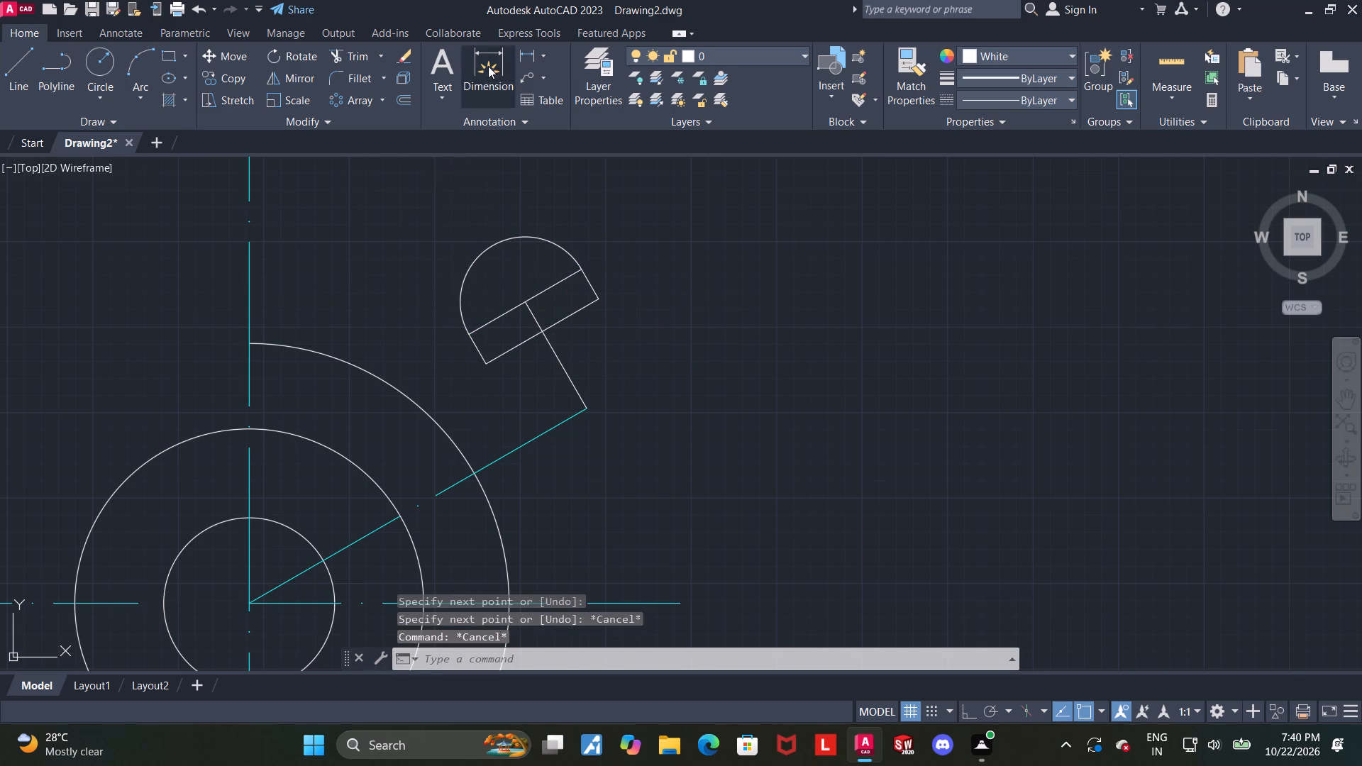
pyautogui.scroll(2, 611, 270)
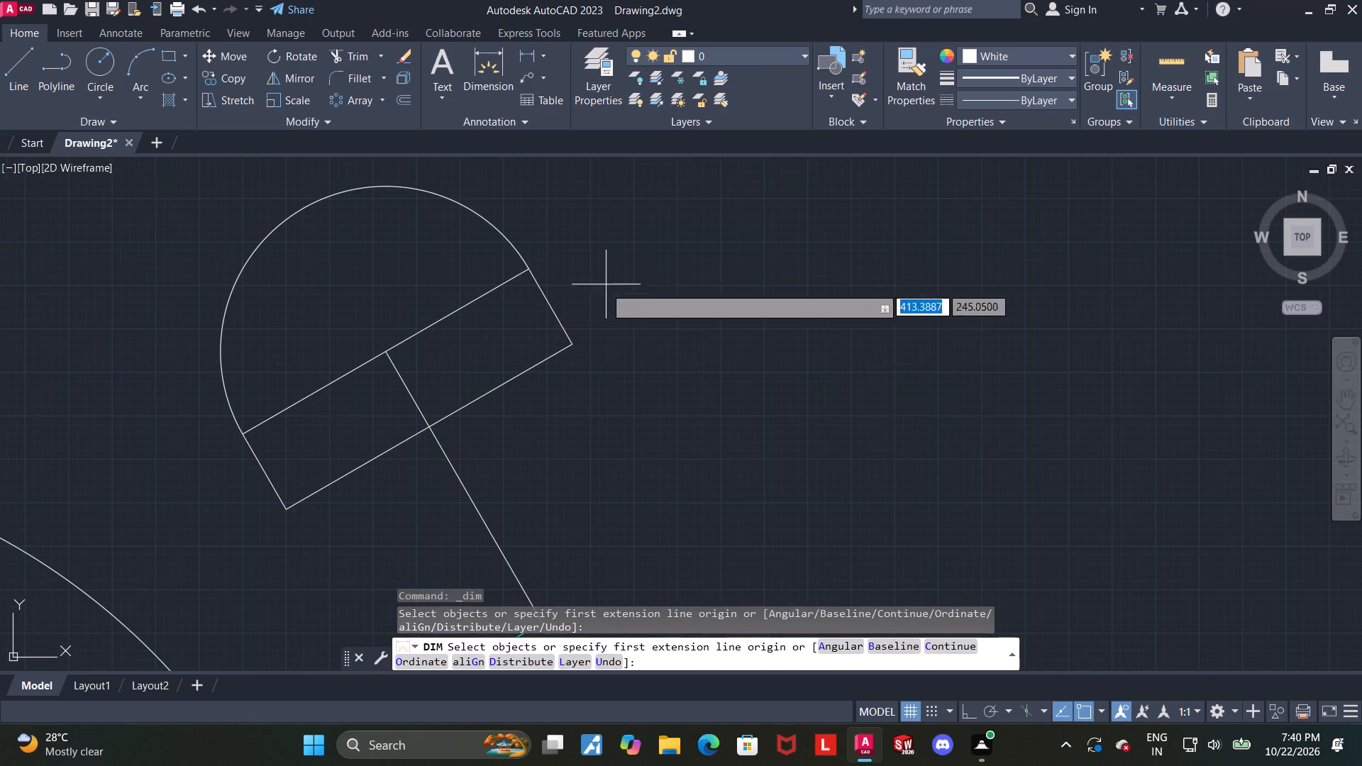
pyautogui.moveTo(536, 289); pyautogui.dragTo(544, 287)
pyautogui.scroll(-3, 672, 248)
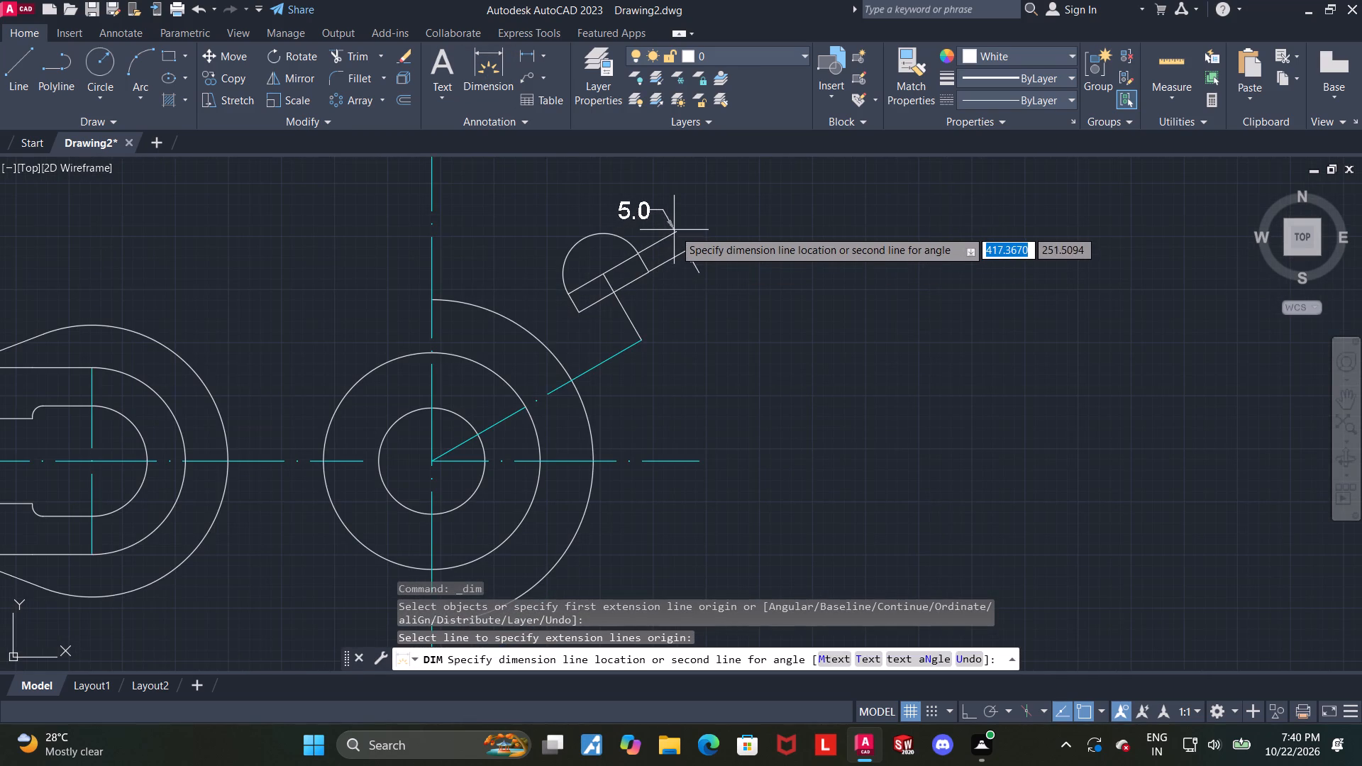
pyautogui.click(678, 228)
pyautogui.press('Escape')
# Trim off the connecting line between the profile's base and the outer end of the 30° centre line.
pyautogui.scroll(1, 633, 300)
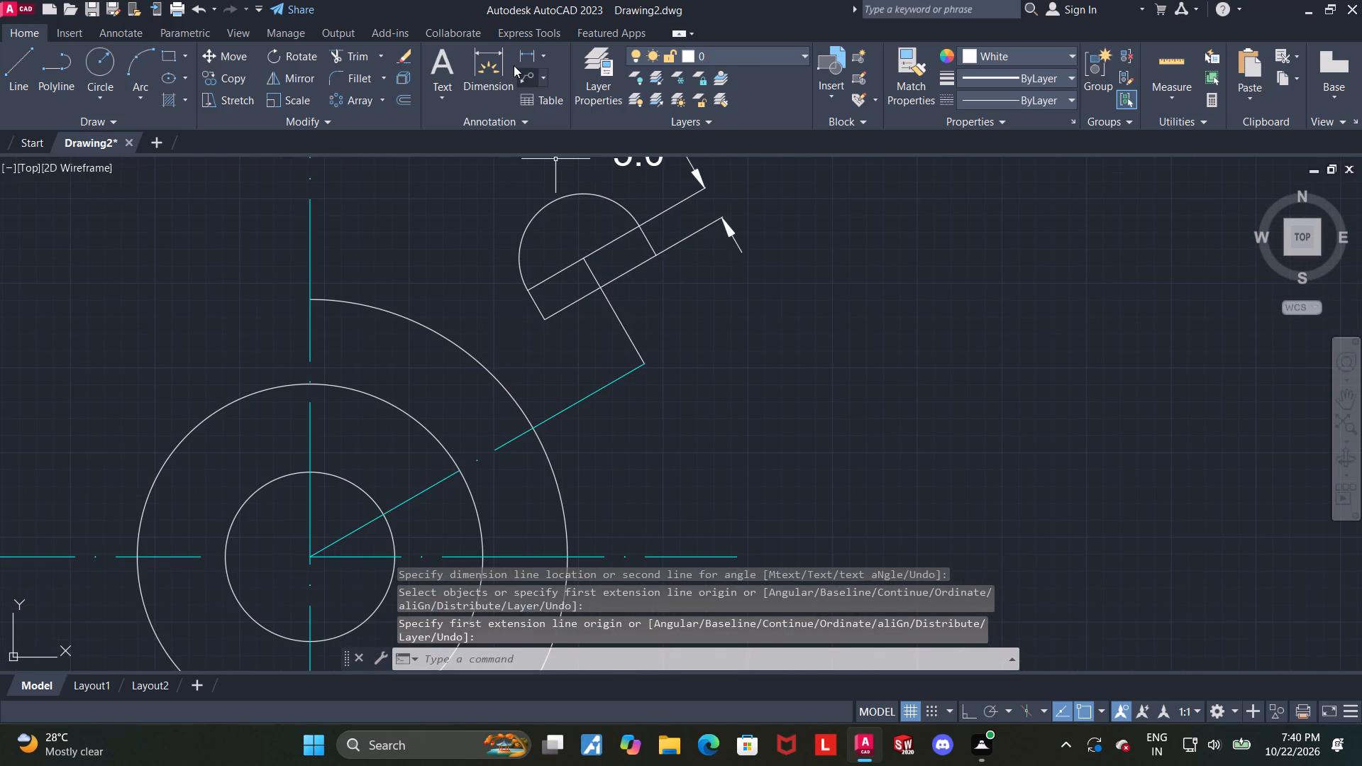
pyautogui.click(365, 52)
pyautogui.moveTo(683, 311); pyautogui.dragTo(600, 335)
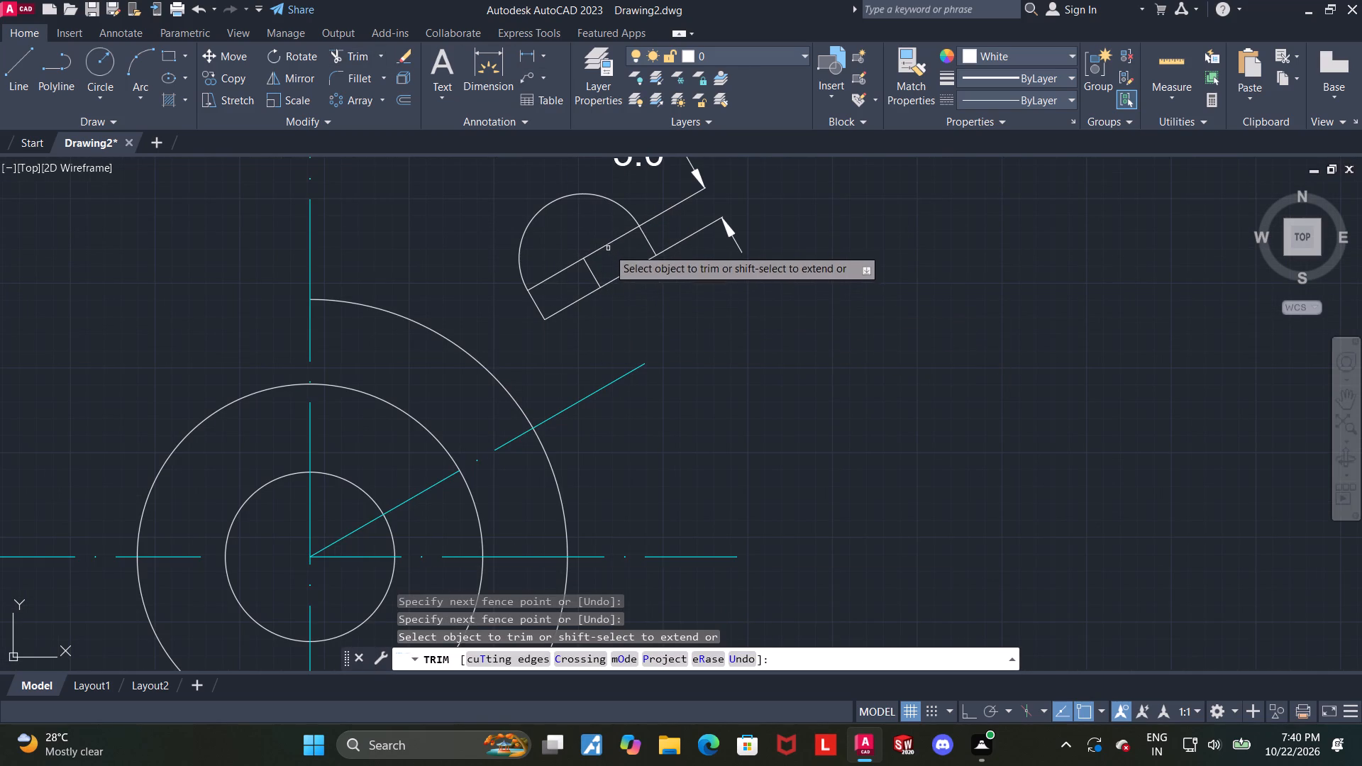
pyautogui.click(607, 244)
pyautogui.hotkey('ctrl', 'z')
pyautogui.press('Escape')
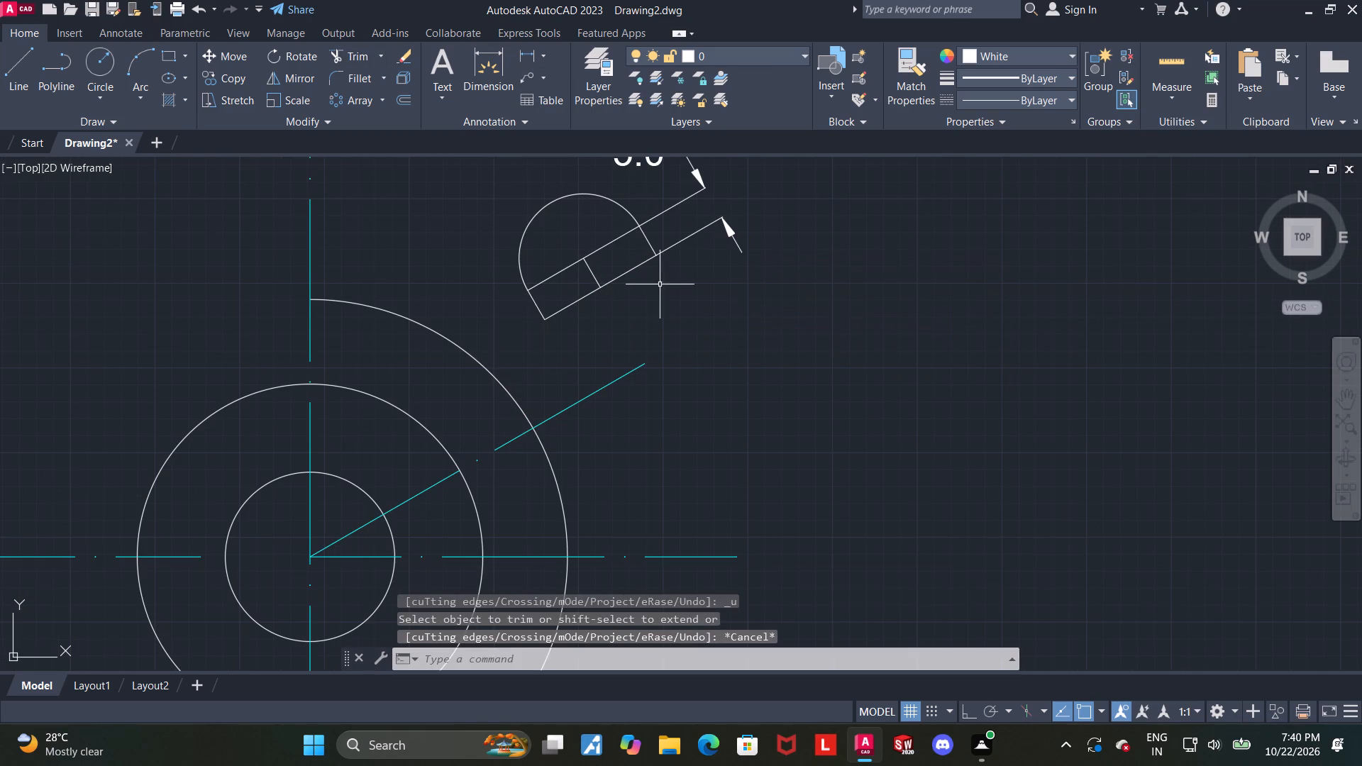
# Change the line through the rounded profile's arc centre to the dash-dot ACAD linetype and cyan colour.
pyautogui.scroll(-1, 585, 236)
pyautogui.scroll(3, 584, 214)
pyautogui.press('Escape')
pyautogui.press('Escape')
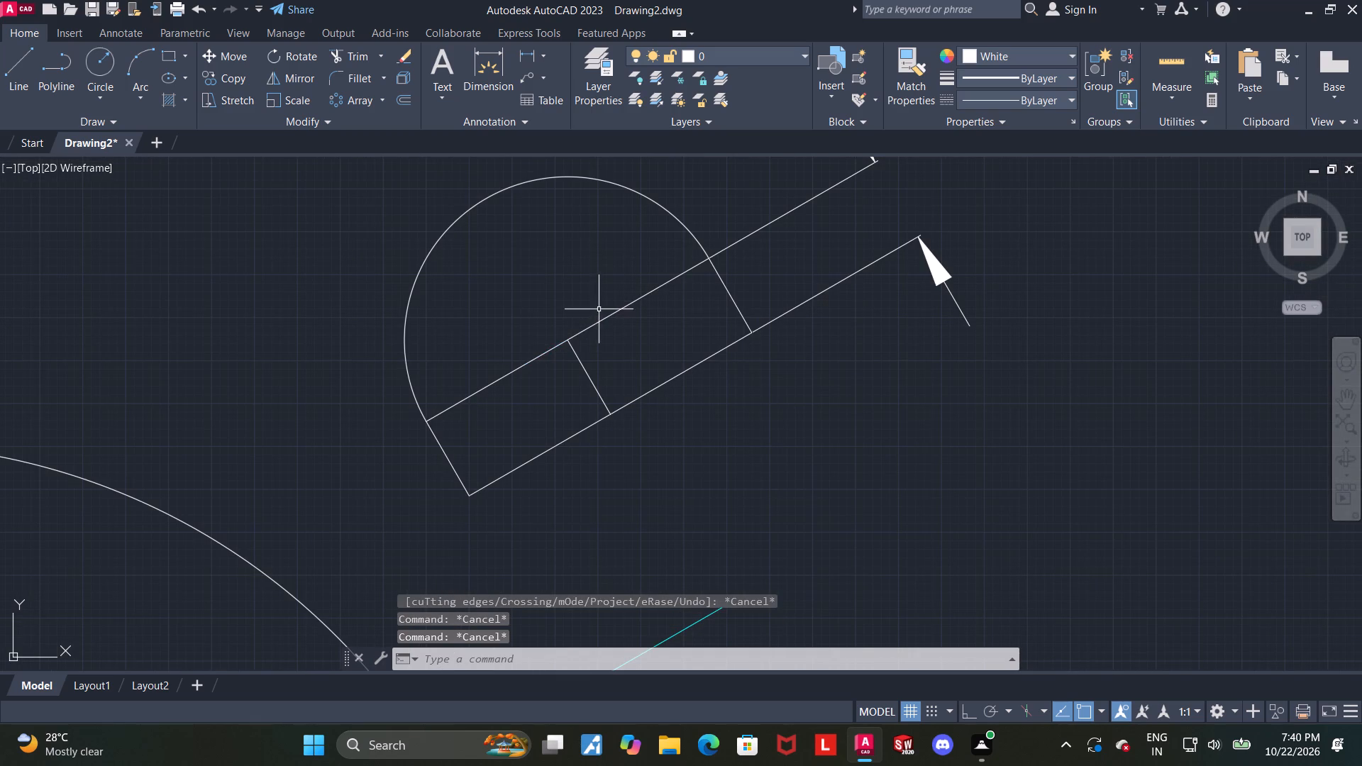
pyautogui.click(601, 318)
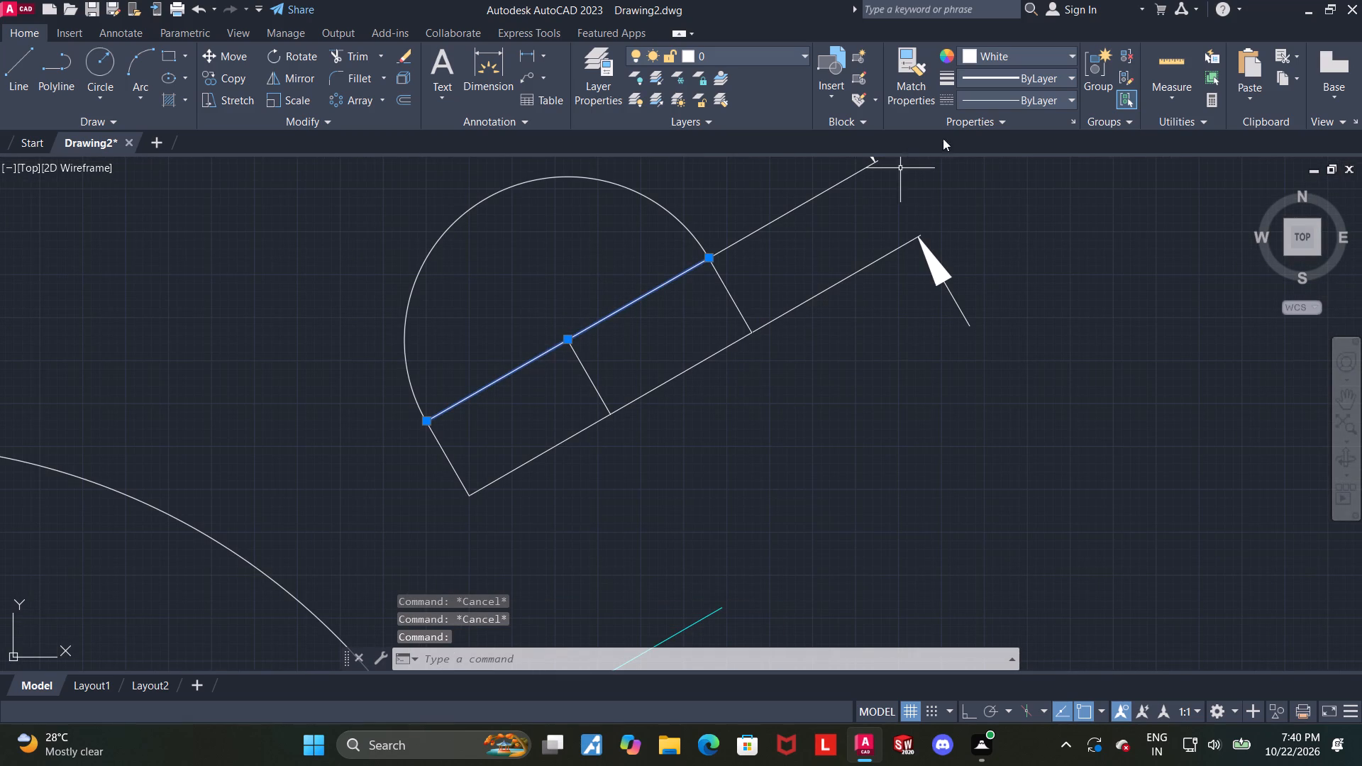
pyautogui.click(990, 107)
pyautogui.click(990, 156)
pyautogui.click(1009, 57)
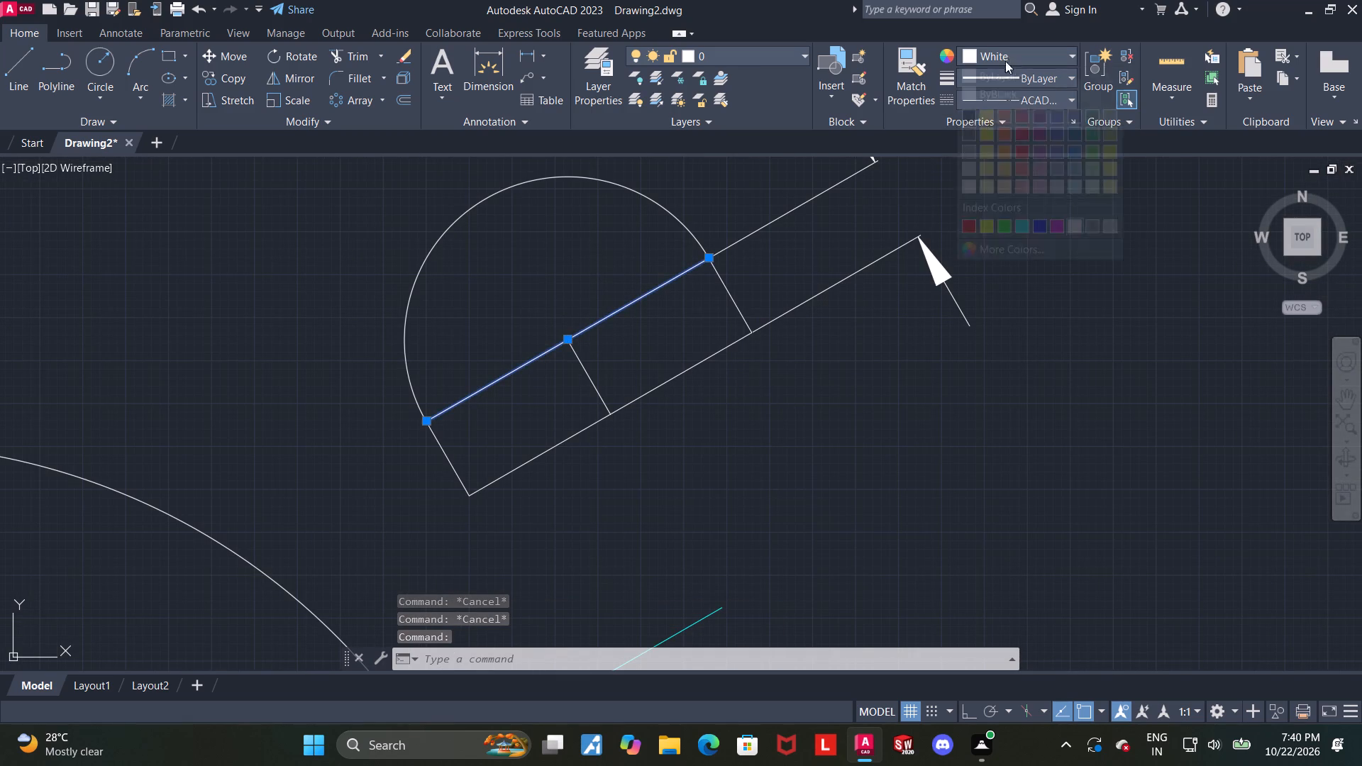
pyautogui.click(1023, 225)
pyautogui.press('Escape')
# Draw a line about 15 long at 120° from the rounded profile's arc centre, running out past the arc.
pyautogui.scroll(-2, 581, 361)
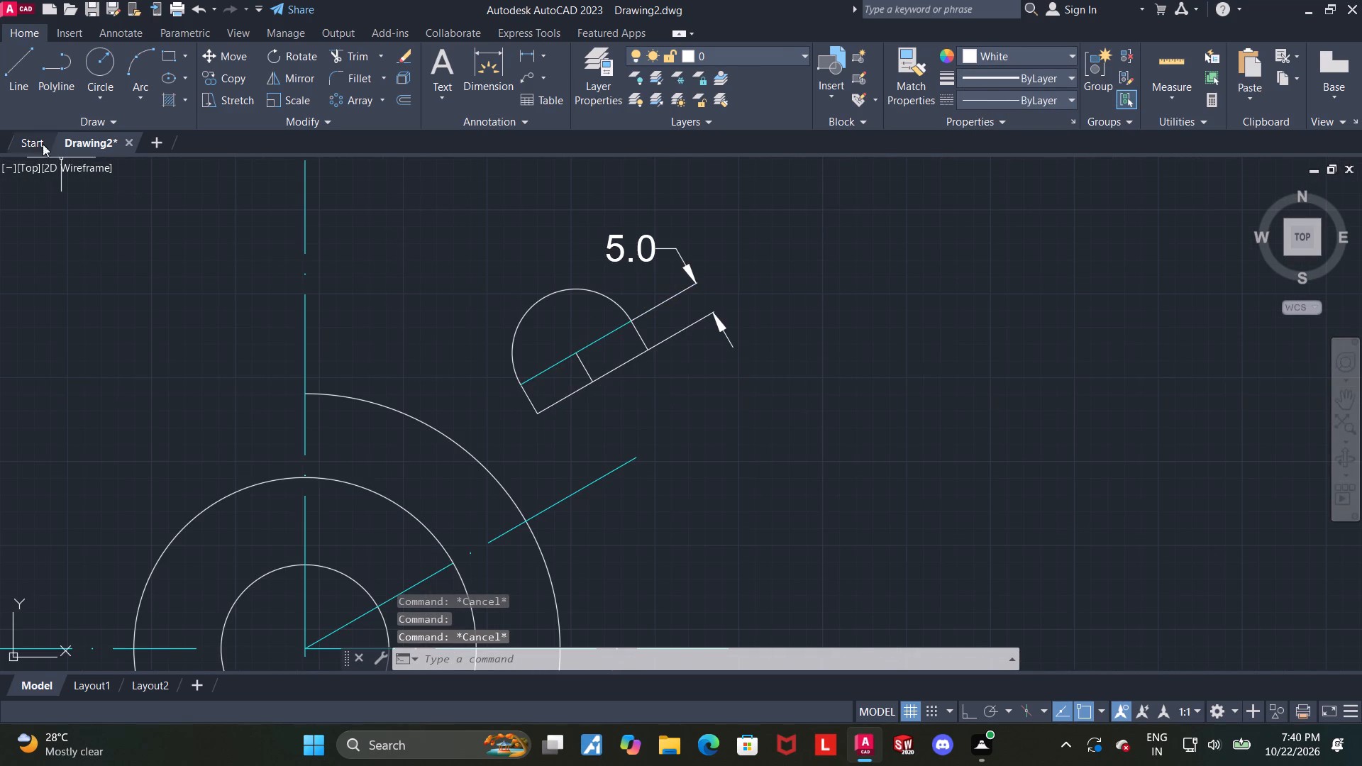
pyautogui.click(21, 72)
pyautogui.scroll(1, 596, 274)
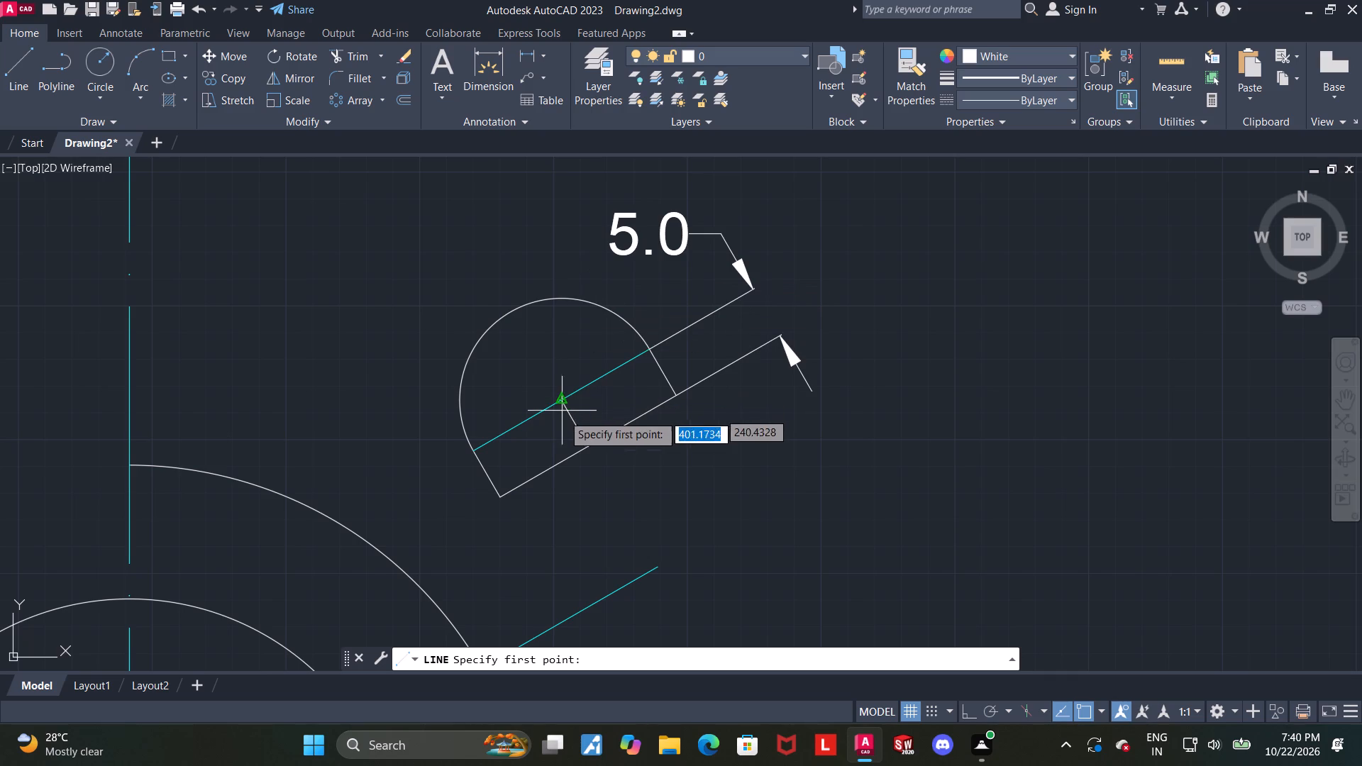
pyautogui.click(560, 404)
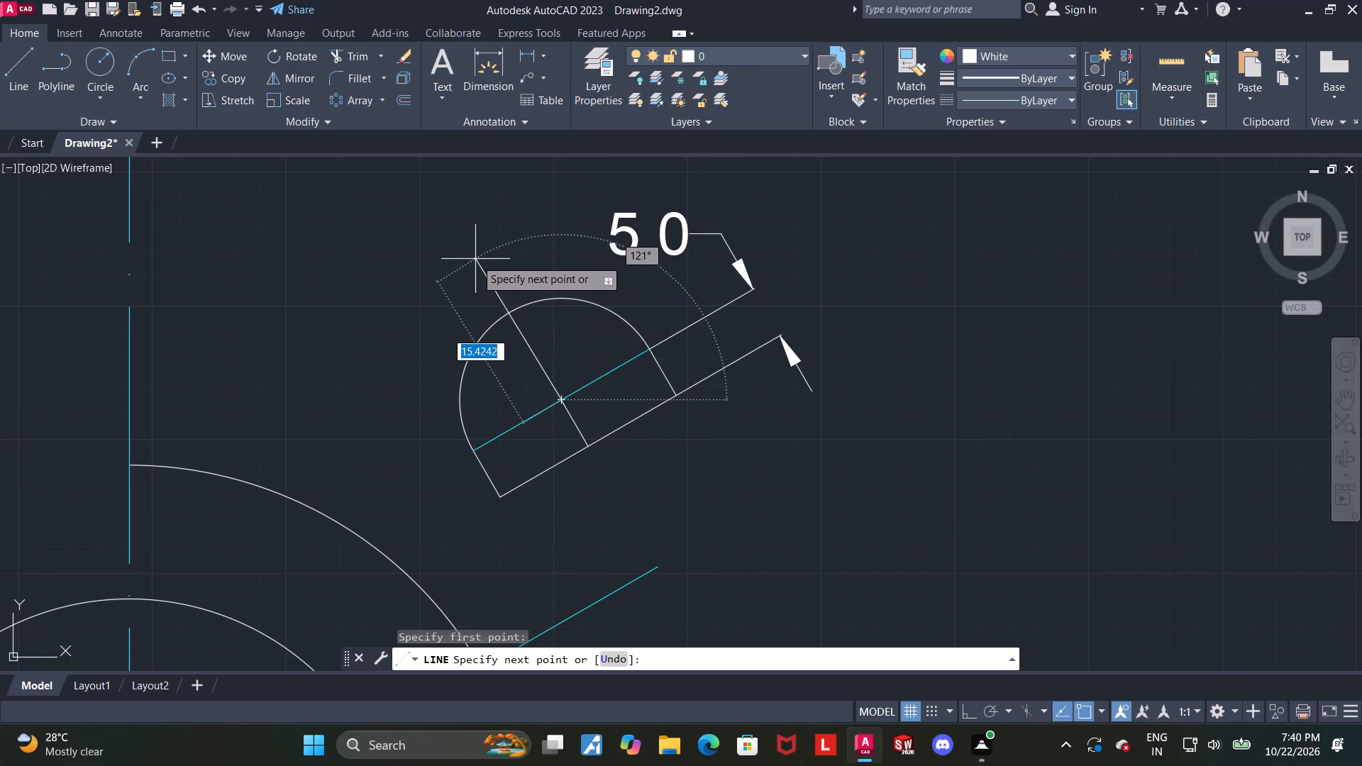
pyautogui.press('Tab')
pyautogui.write('120')
pyautogui.press('Return')
pyautogui.press('Escape')
# Join the 120° line with the short line between the arc centre and the profile's base.
pyautogui.click(546, 373)
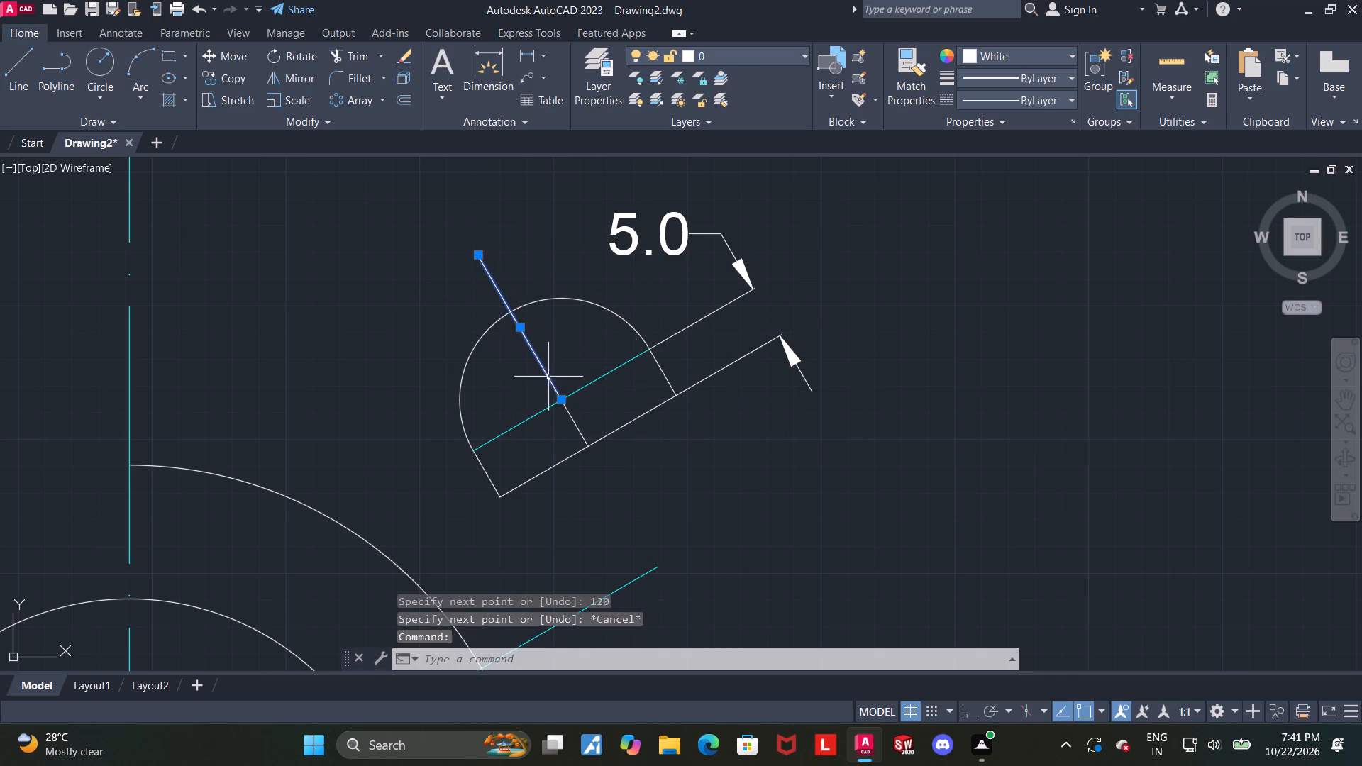
pyautogui.click(570, 411)
pyautogui.press('j')
pyautogui.press('Return')
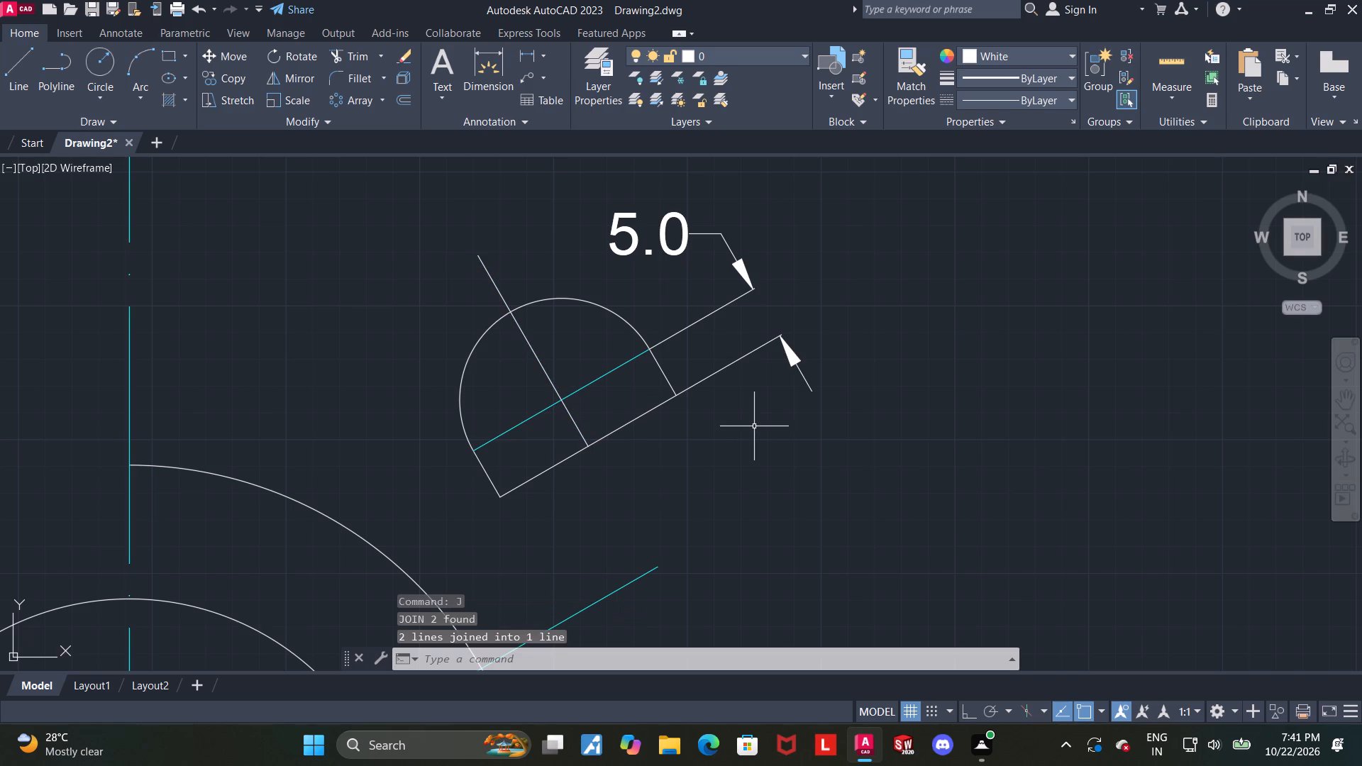
# Change the joined line across the rounded profile to the dash-dot ACAD linetype and cyan colour.
pyautogui.click(528, 258)
pyautogui.click(470, 267)
pyautogui.click(1007, 104)
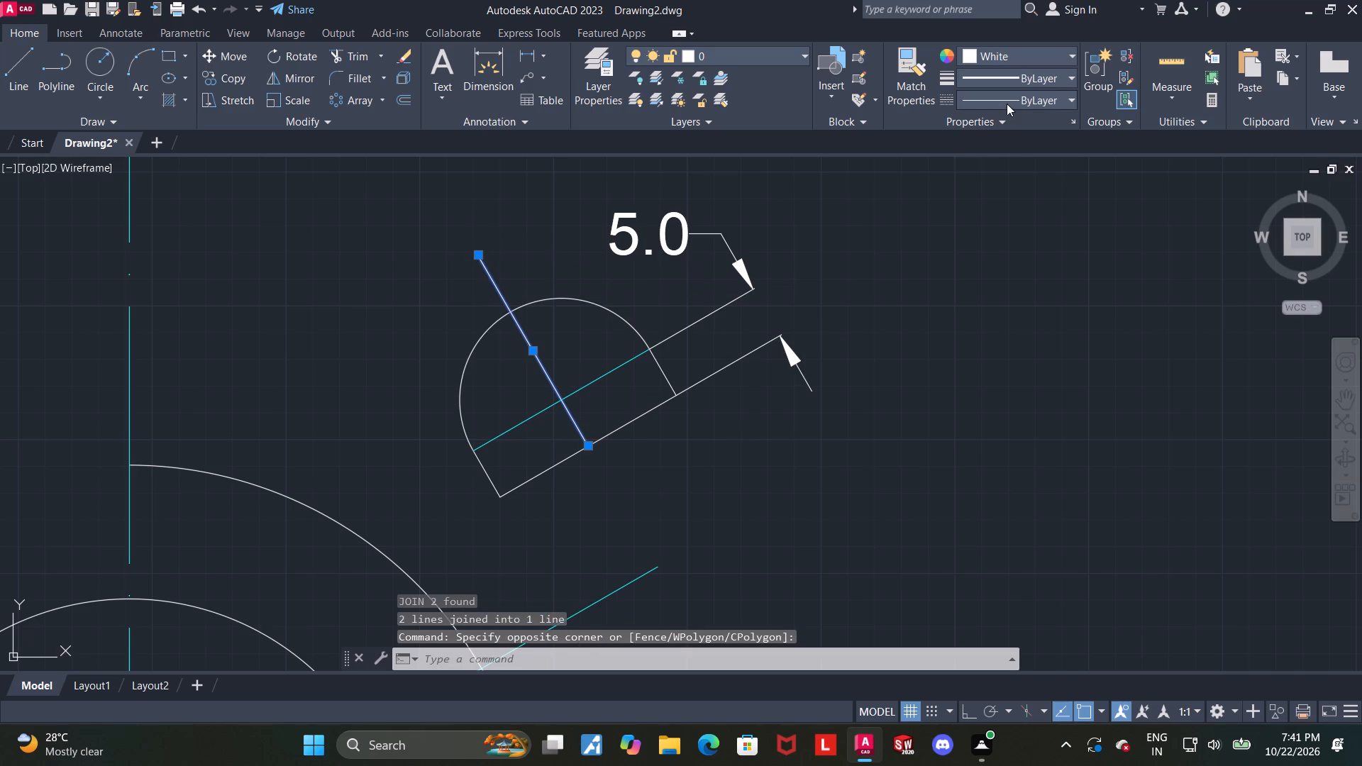
pyautogui.click(1014, 156)
pyautogui.click(1019, 47)
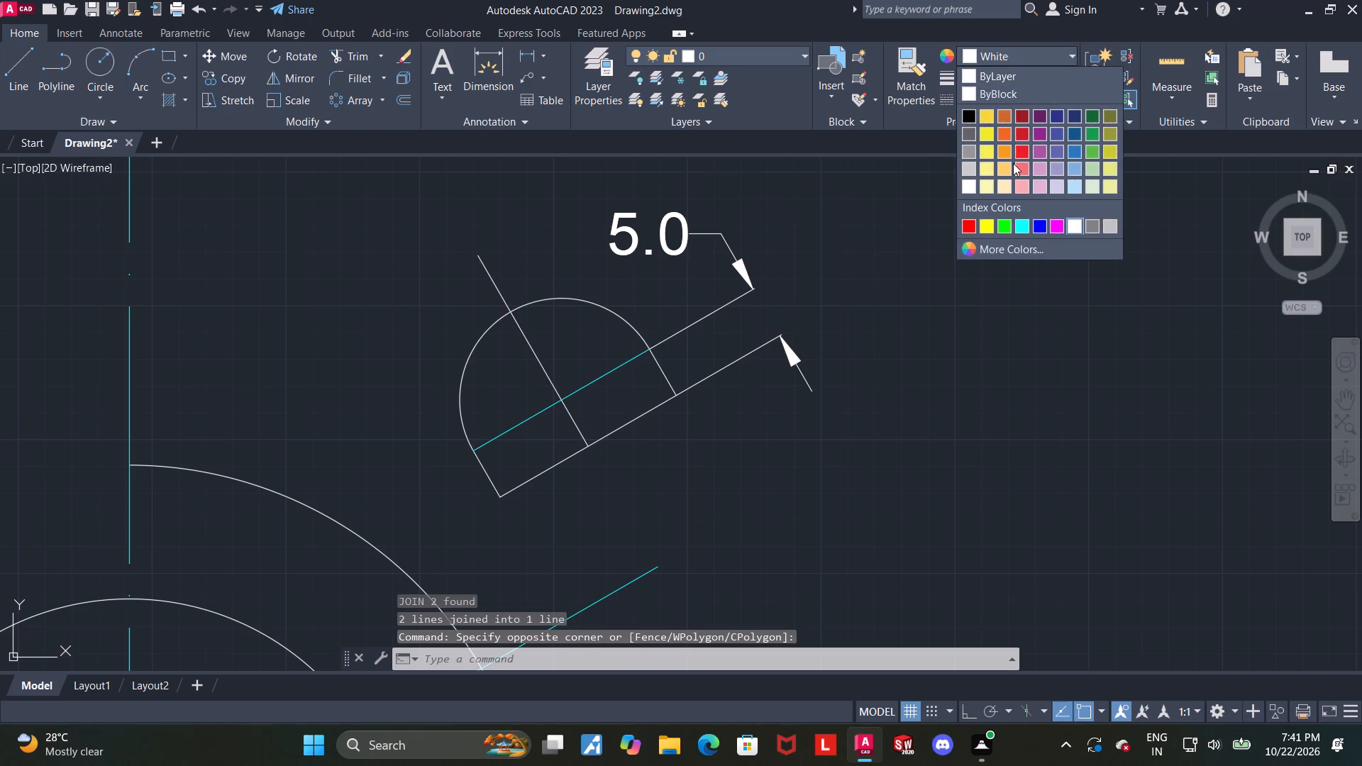
pyautogui.click(1017, 232)
pyautogui.press('Escape')
# Add an aligned dimension from the midpoint of the profile's base to the outer end of the 30° centre line.
pyautogui.scroll(-2, 1026, 229)
pyautogui.scroll(2, 927, 366)
pyautogui.press('Escape')
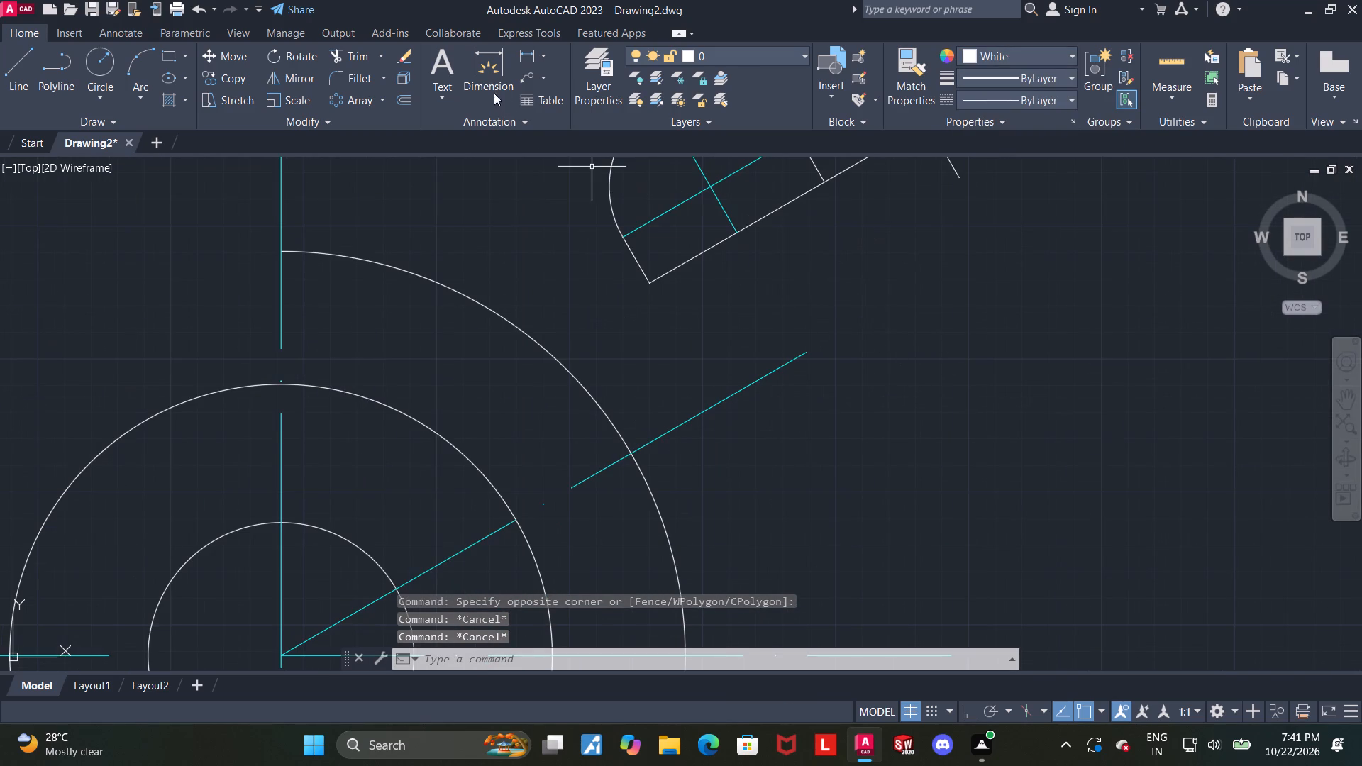
pyautogui.click(502, 71)
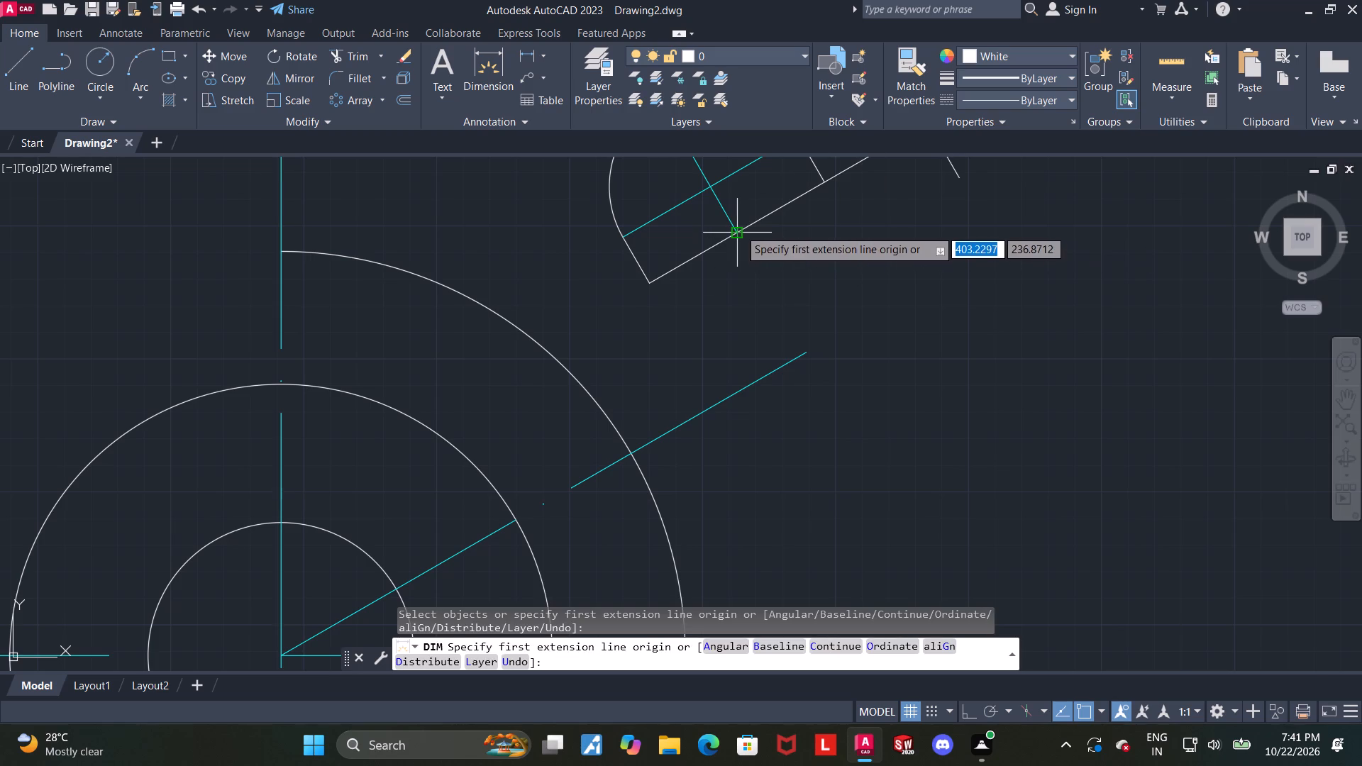
pyautogui.click(739, 228)
pyautogui.click(804, 350)
pyautogui.scroll(-2, 923, 287)
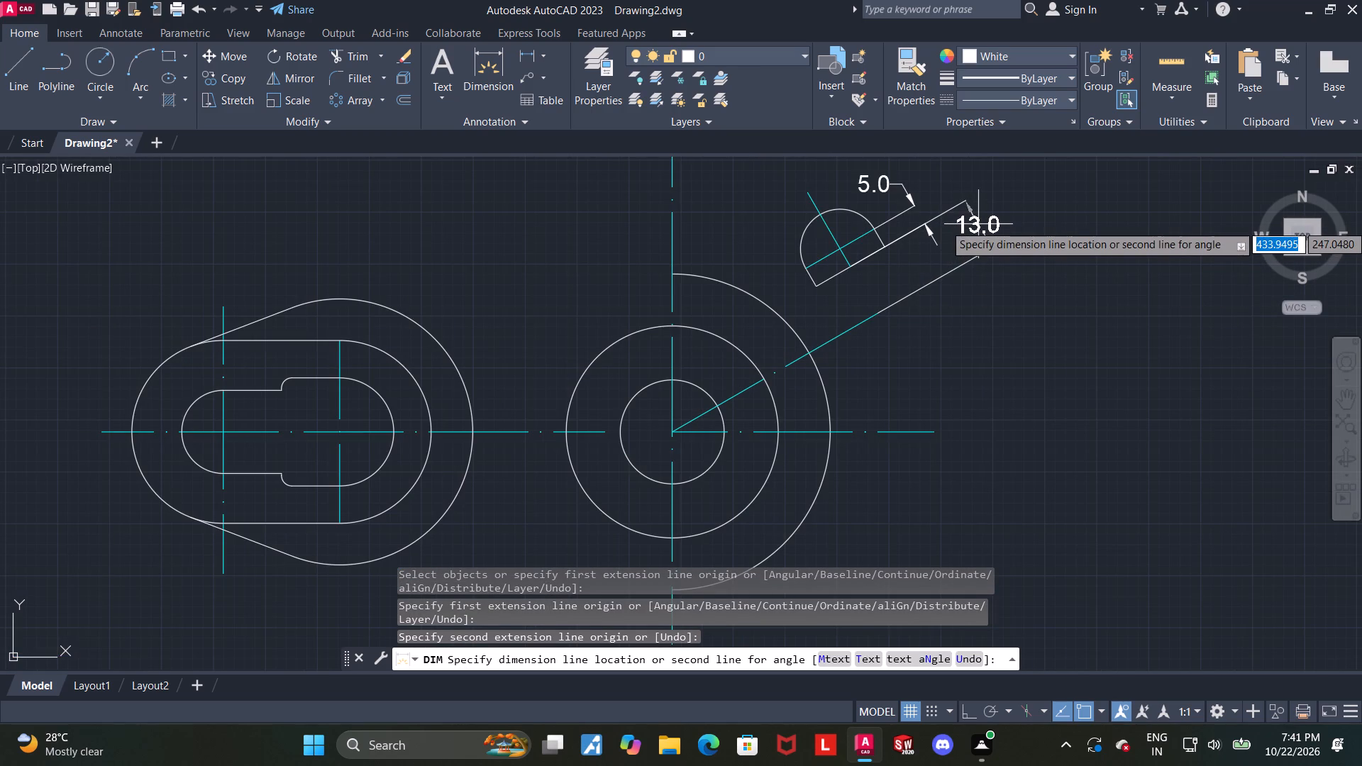
pyautogui.click(978, 224)
pyautogui.press('Escape')
pyautogui.scroll(-1, 982, 266)
pyautogui.moveTo(955, 323); pyautogui.dragTo(903, 399, button='middle')
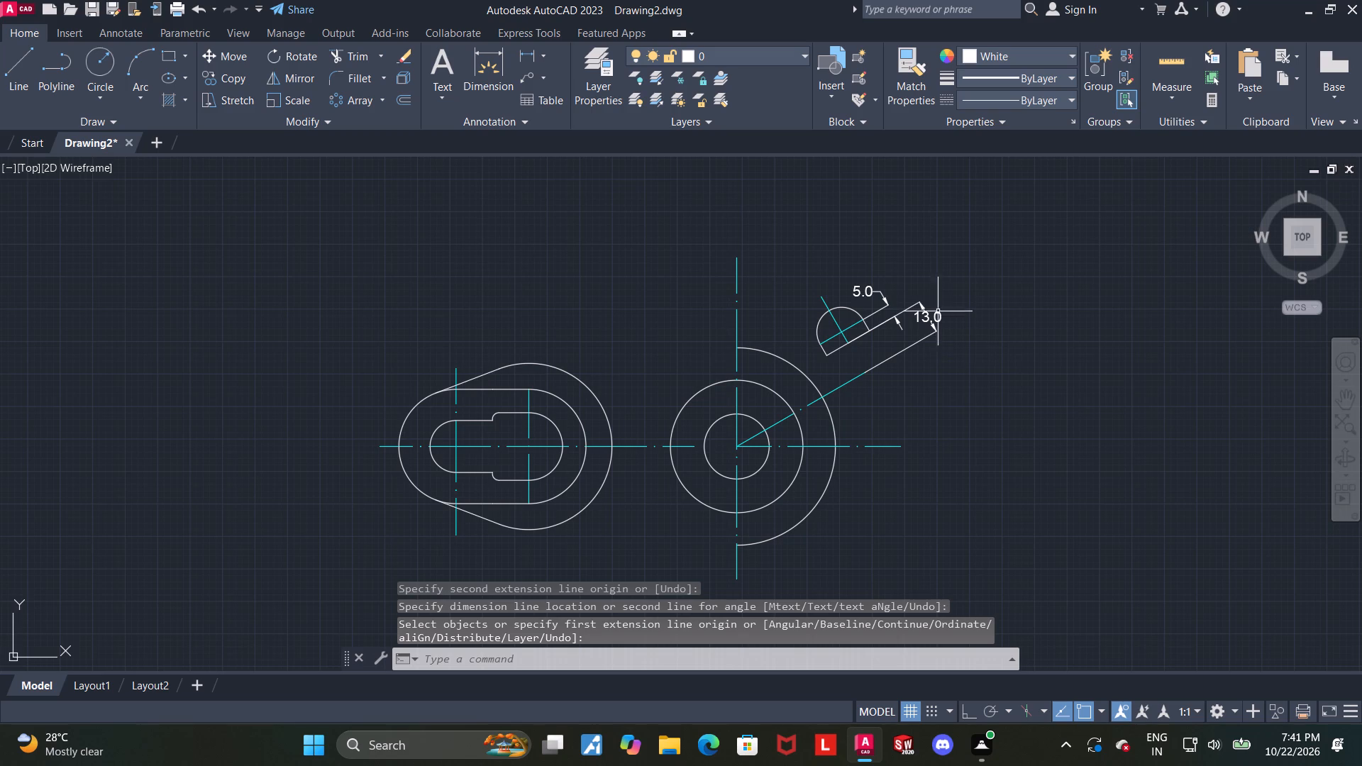
pyautogui.scroll(1, 935, 306)
pyautogui.press('Escape')
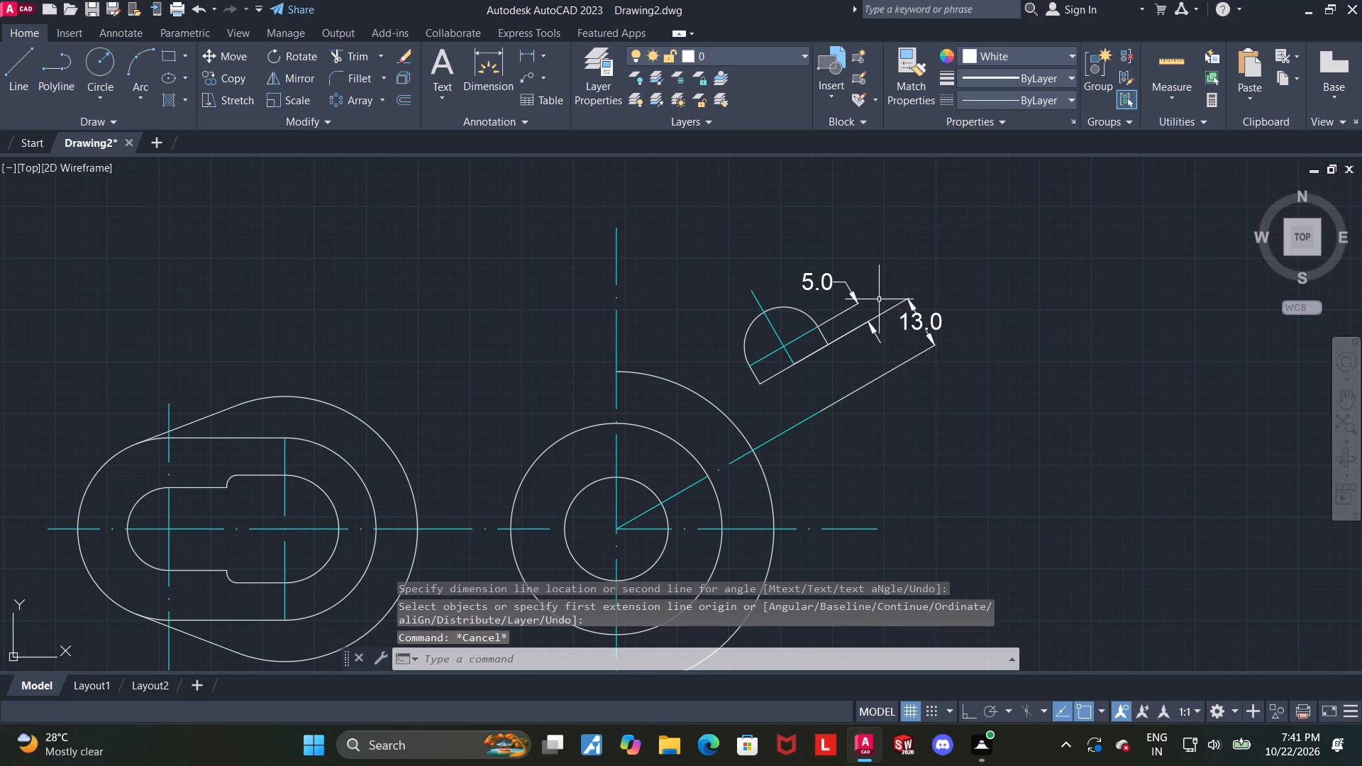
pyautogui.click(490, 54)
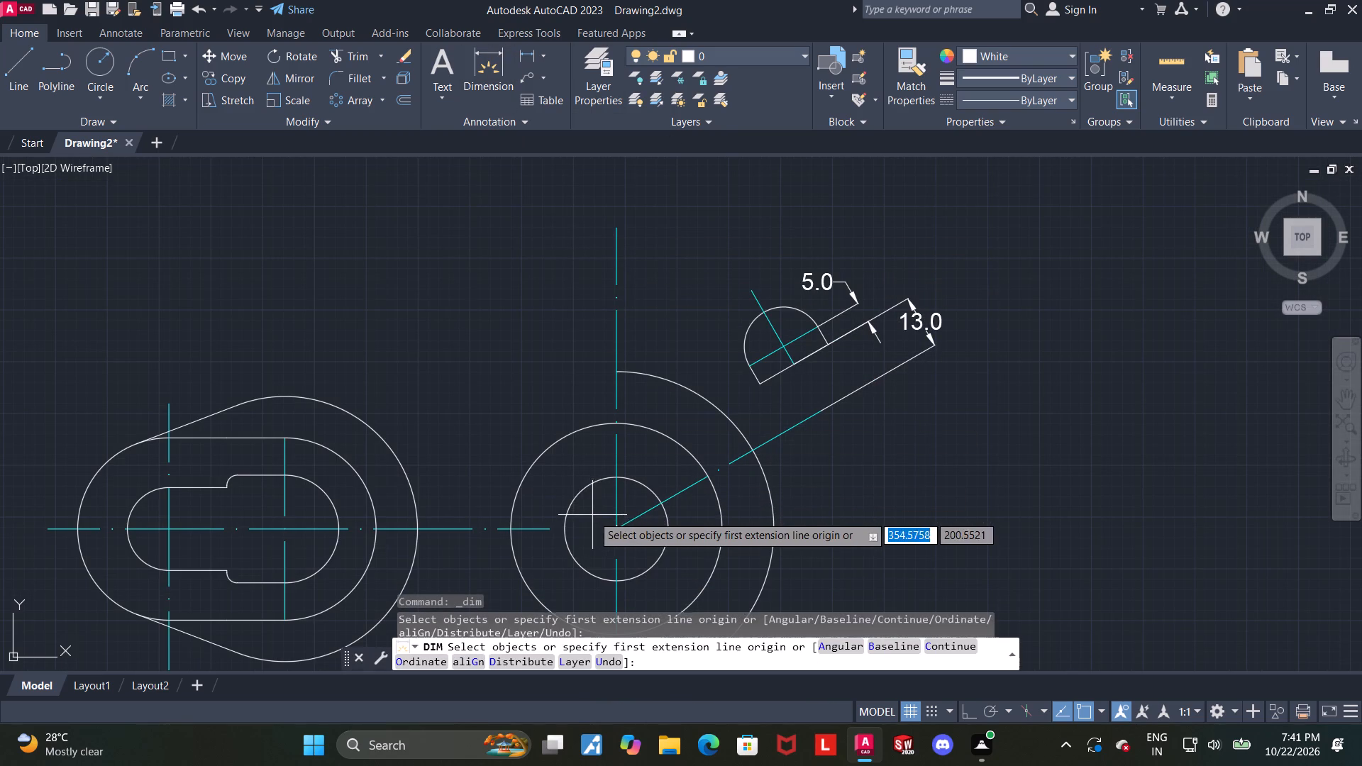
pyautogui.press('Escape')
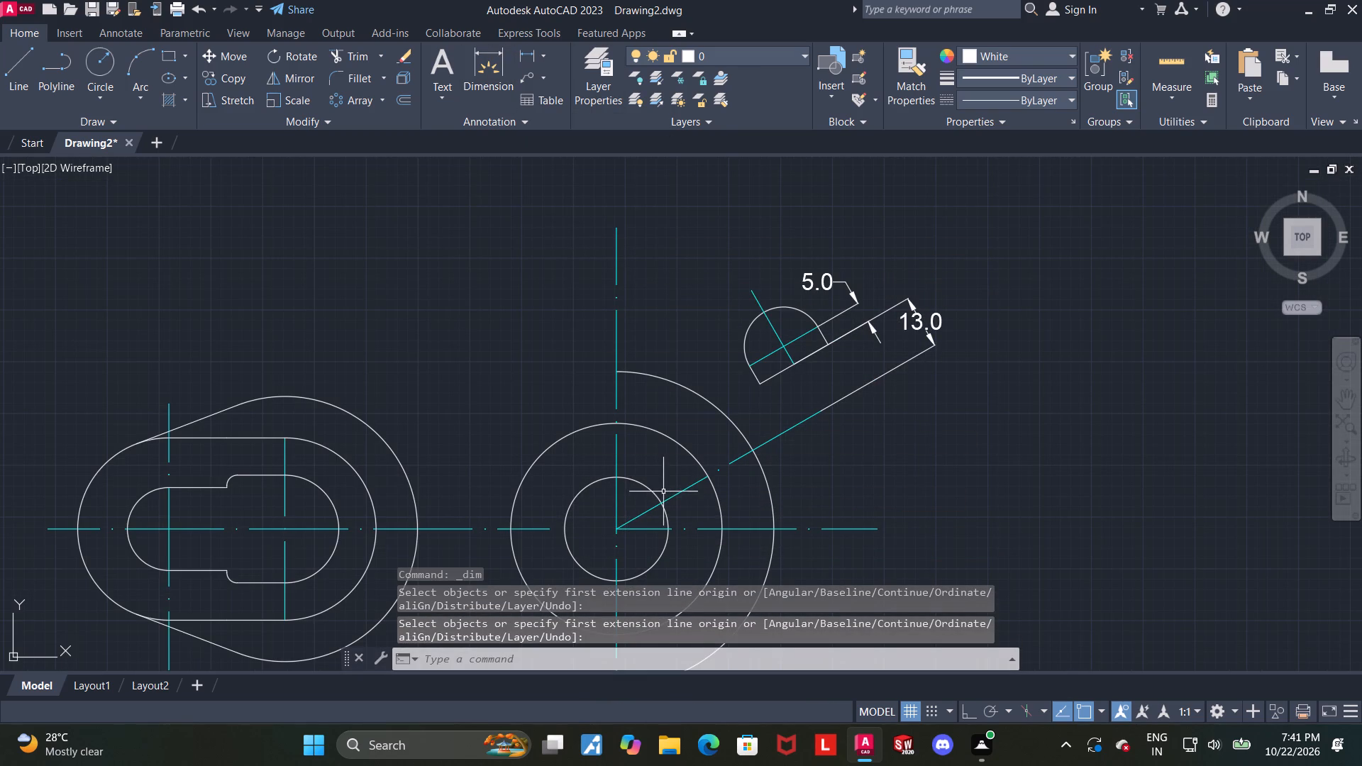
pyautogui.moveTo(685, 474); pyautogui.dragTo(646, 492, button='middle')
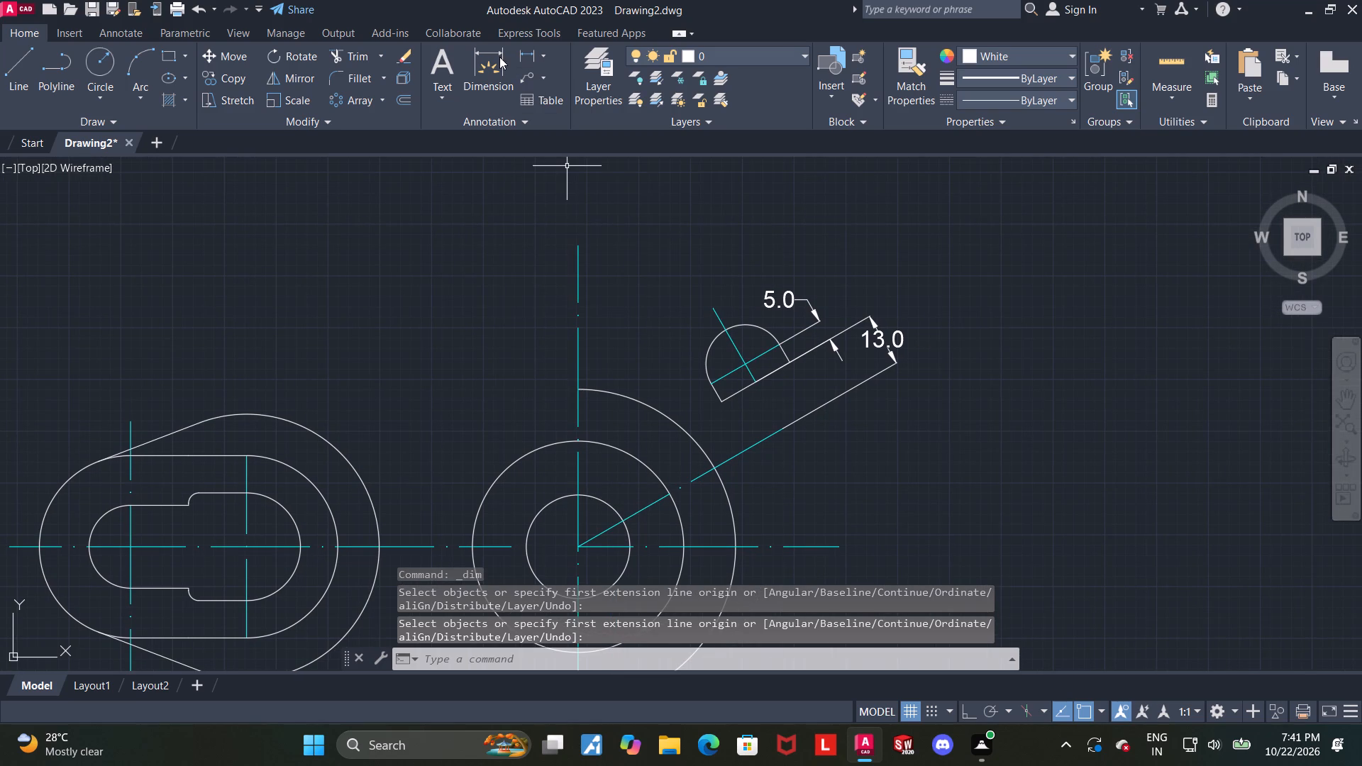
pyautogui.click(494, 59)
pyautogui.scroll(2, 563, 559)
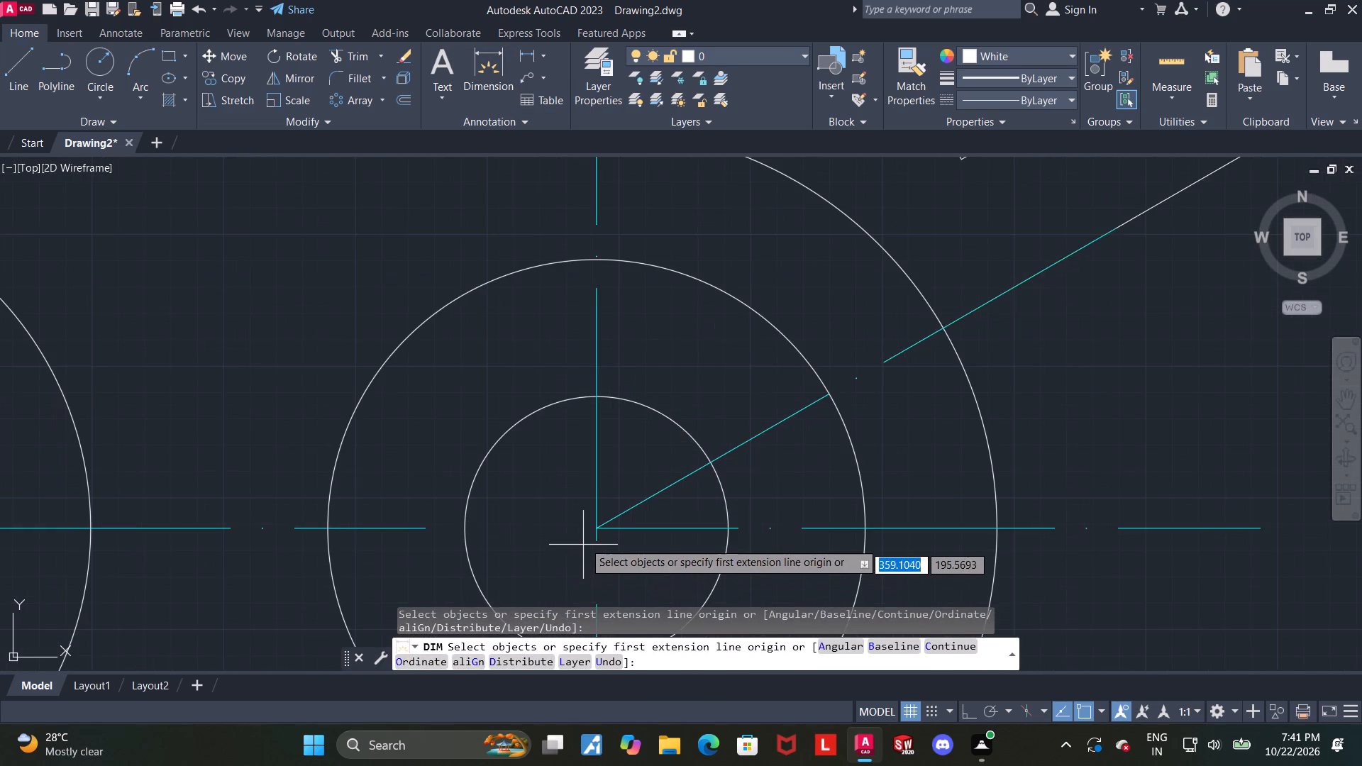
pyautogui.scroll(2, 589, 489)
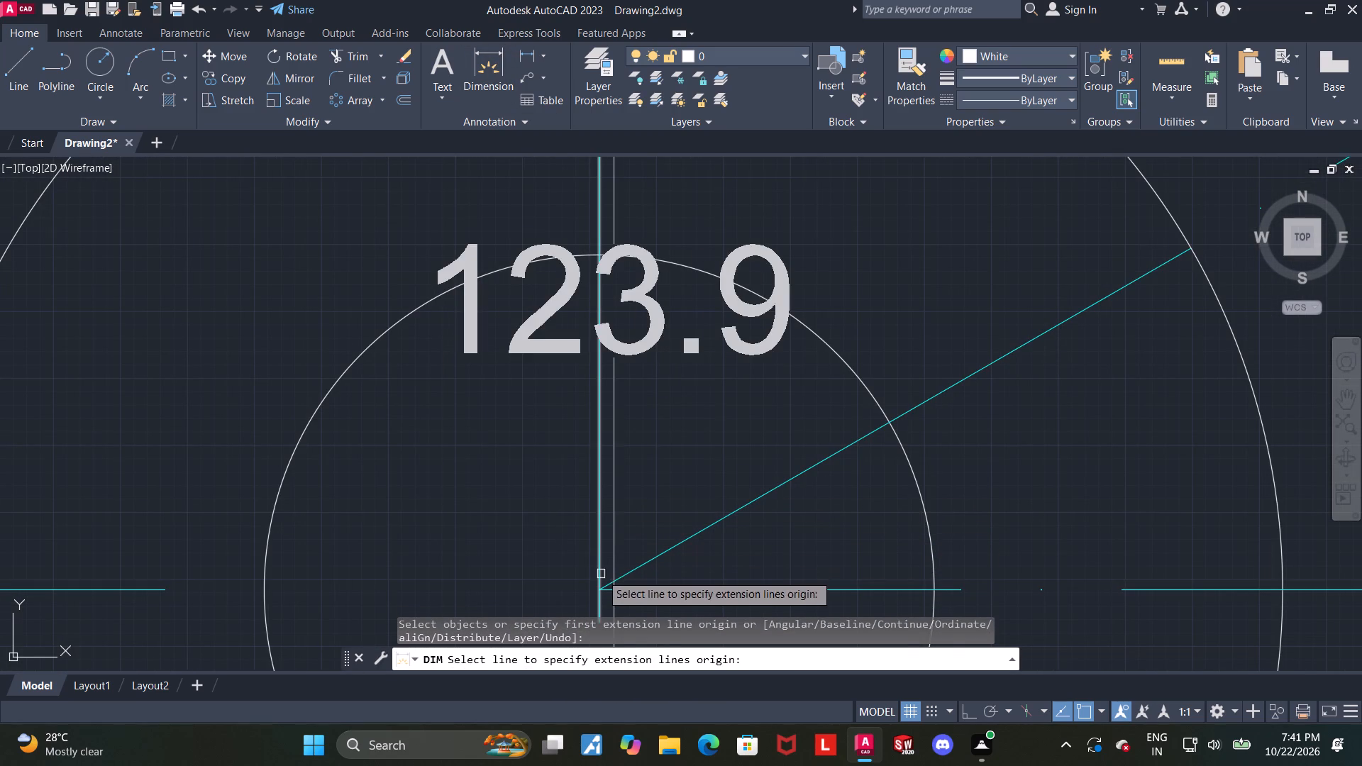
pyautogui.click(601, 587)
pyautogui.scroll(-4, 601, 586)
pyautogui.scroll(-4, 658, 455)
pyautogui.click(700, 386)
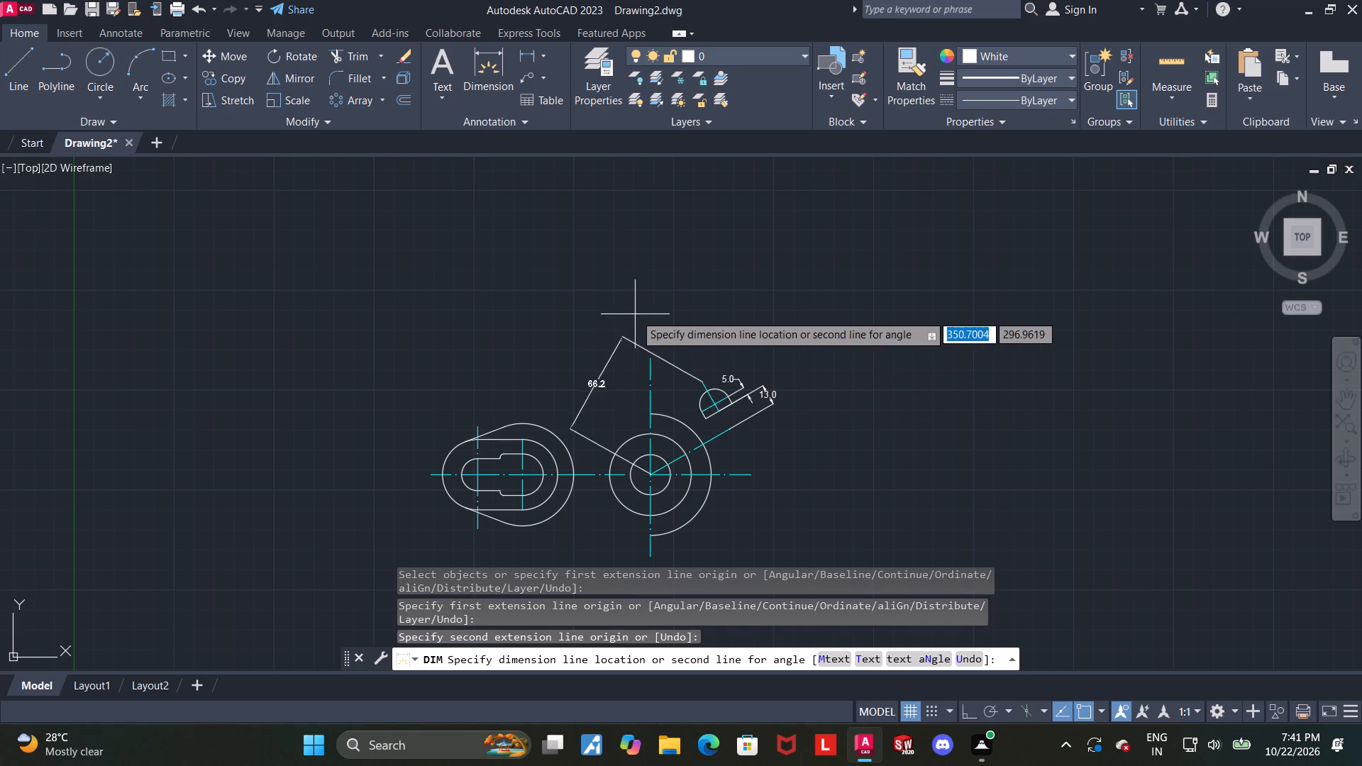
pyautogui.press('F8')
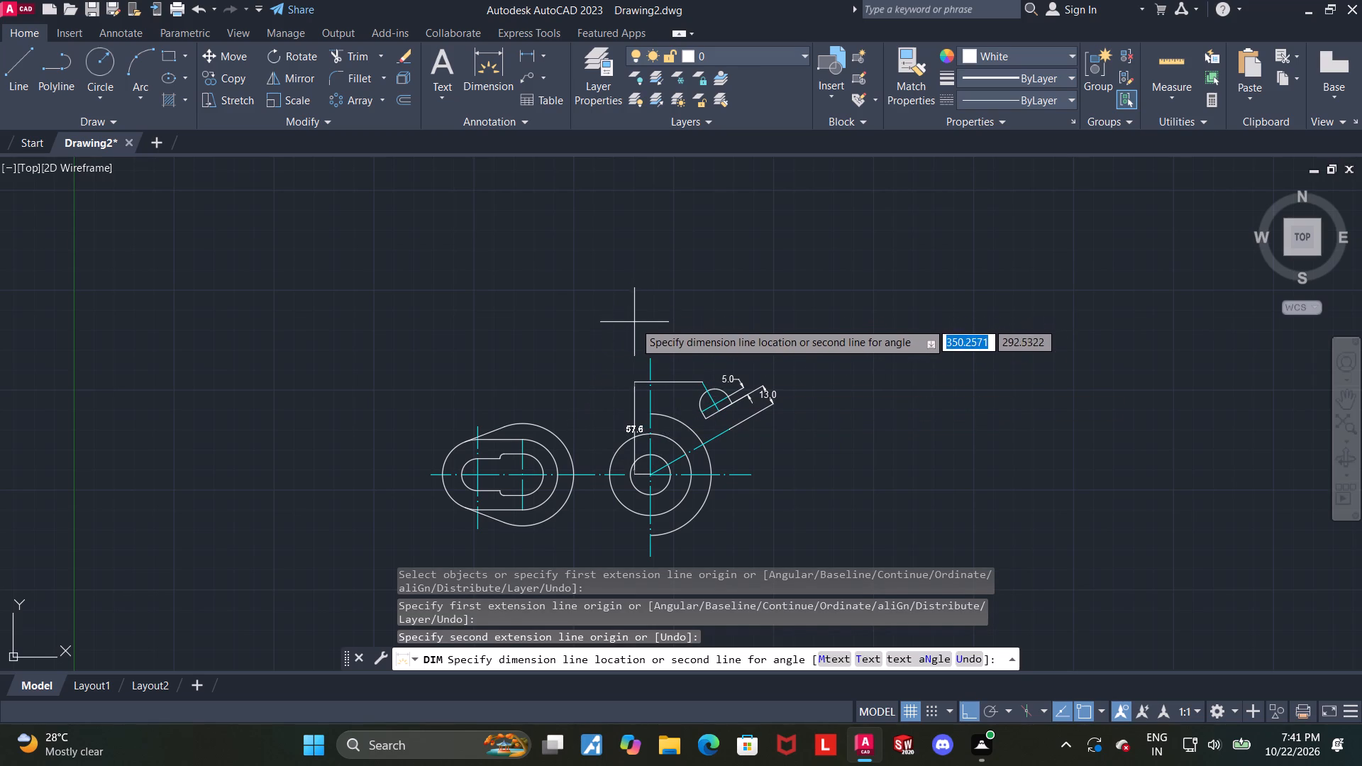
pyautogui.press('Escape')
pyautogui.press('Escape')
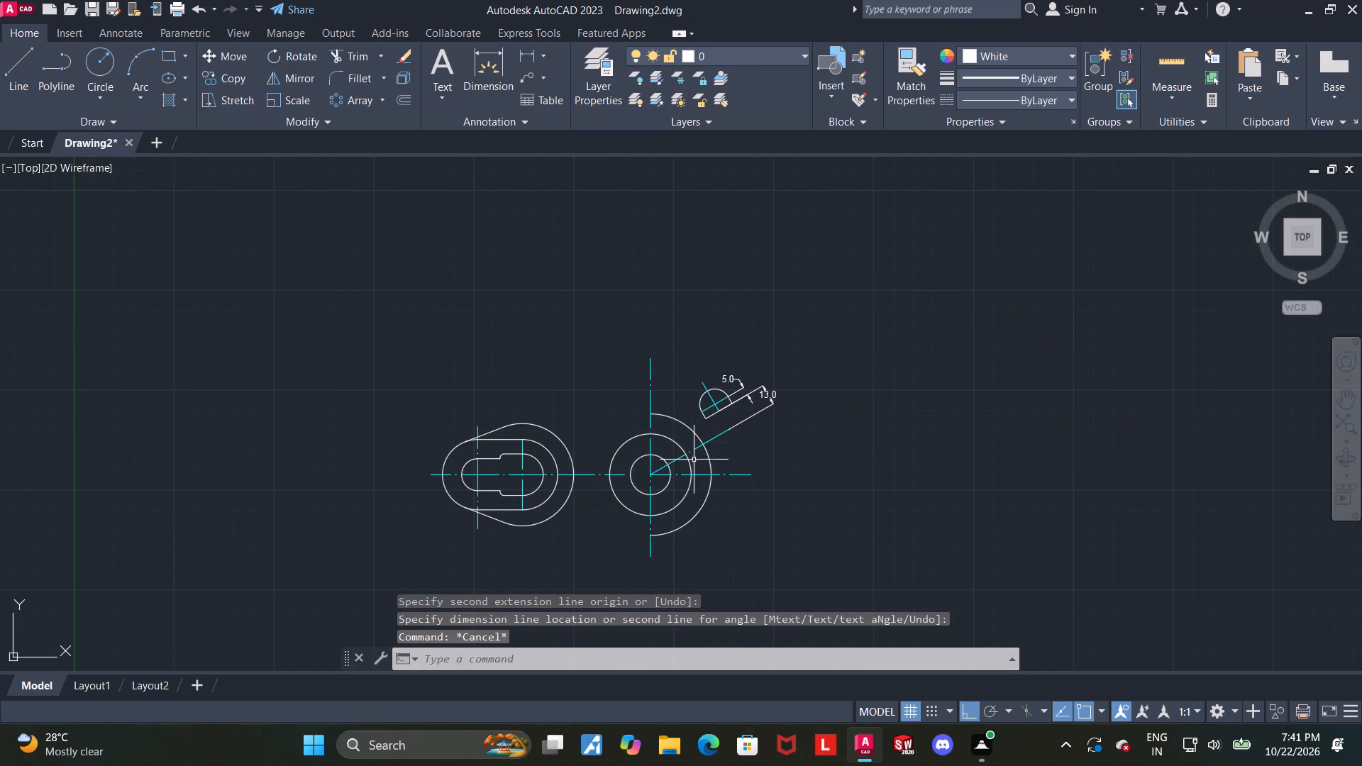
# Draw a line about 84 long at 120° from the centre of the concentric circles, with Ortho off.
pyautogui.scroll(2, 679, 489)
pyautogui.scroll(1, 753, 450)
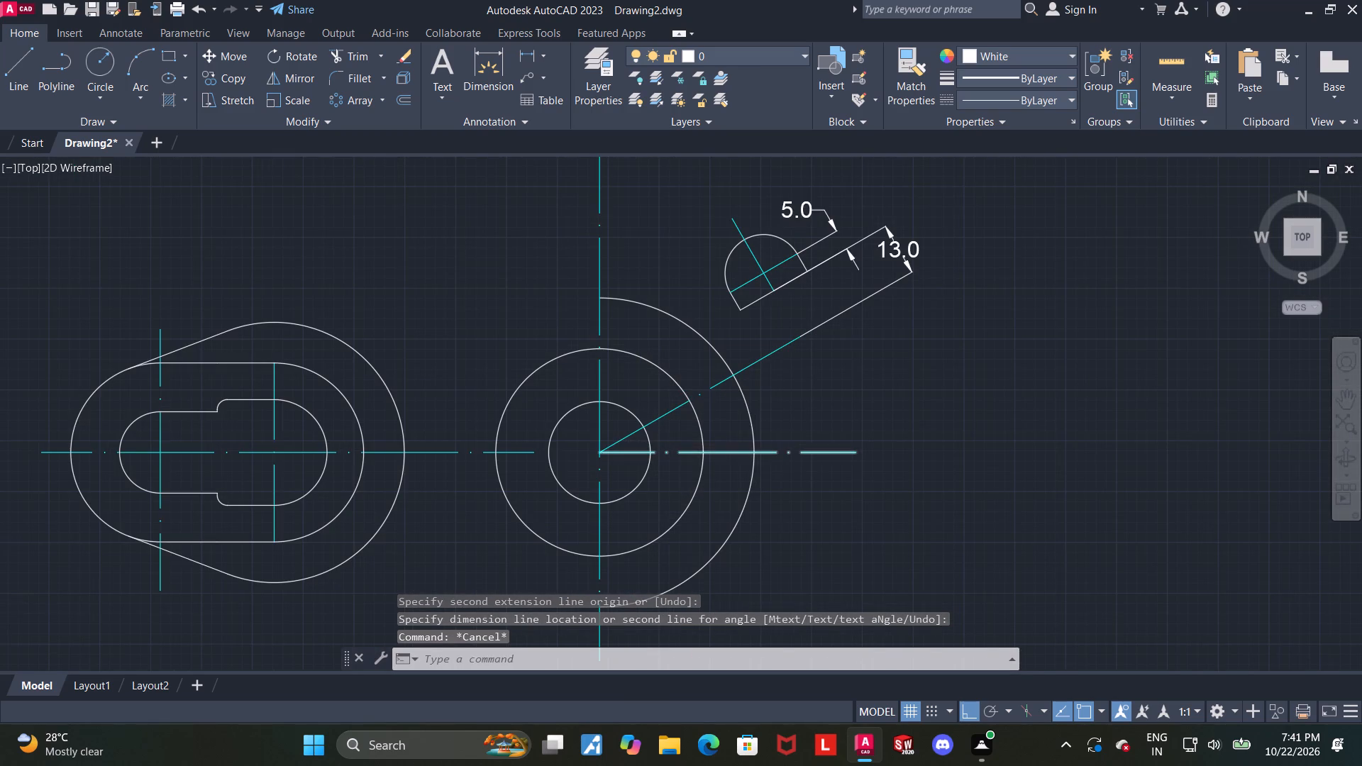
pyautogui.click(12, 54)
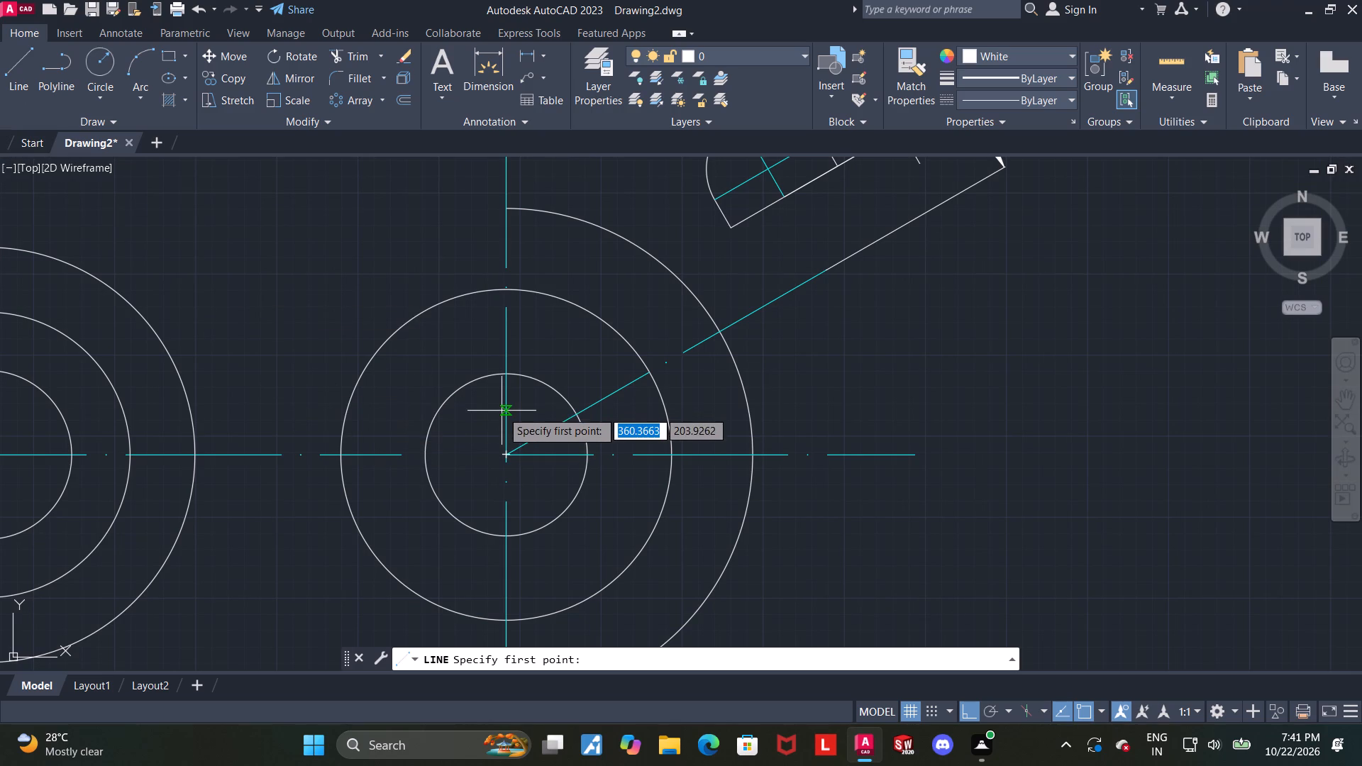
pyautogui.click(503, 455)
pyautogui.scroll(-3, 502, 455)
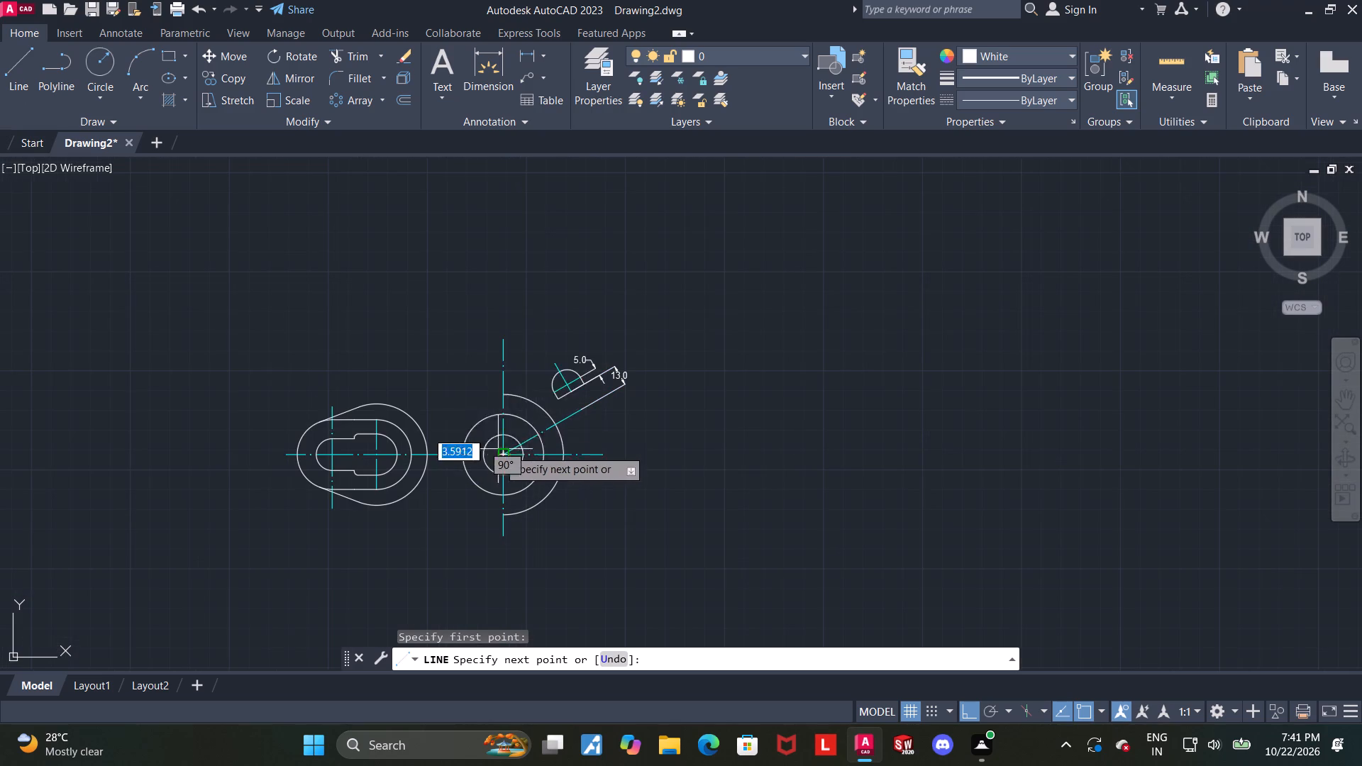
pyautogui.press('Tab')
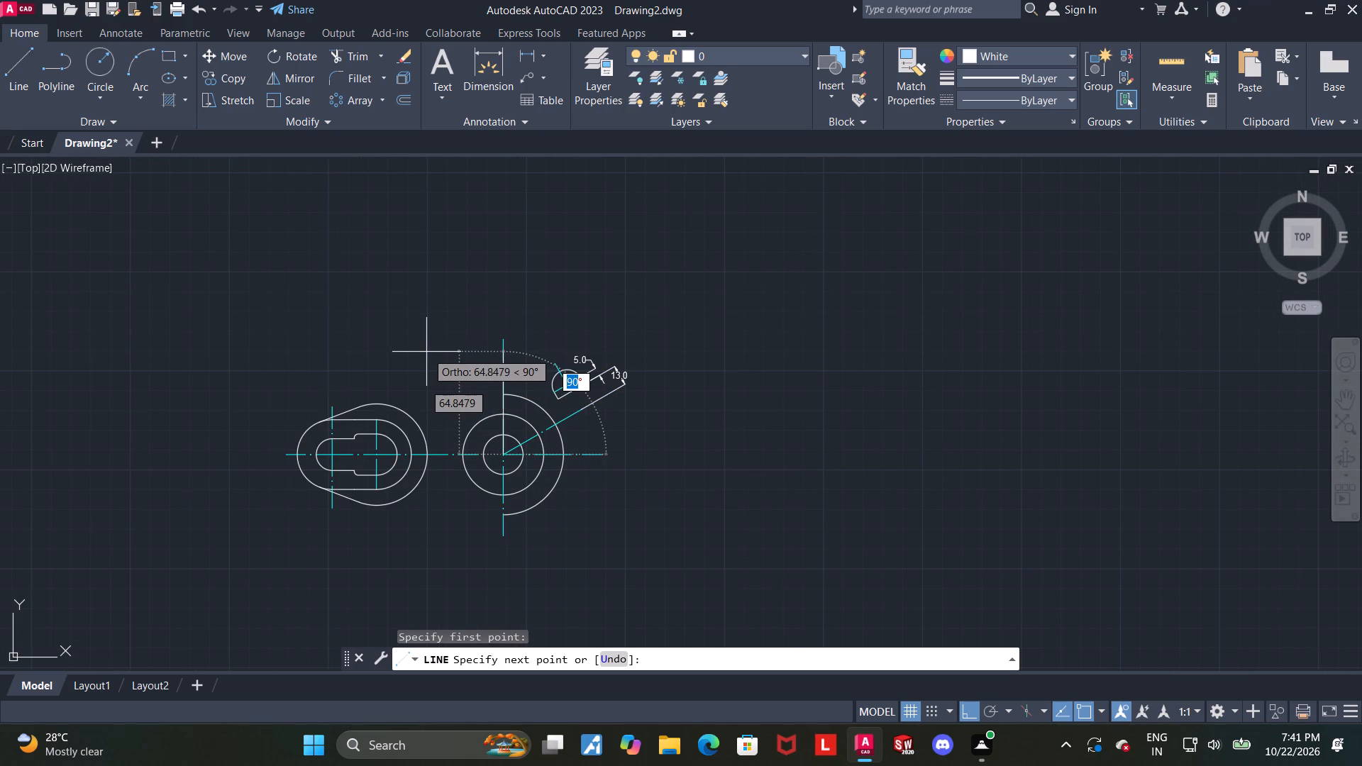
pyautogui.press('F8')
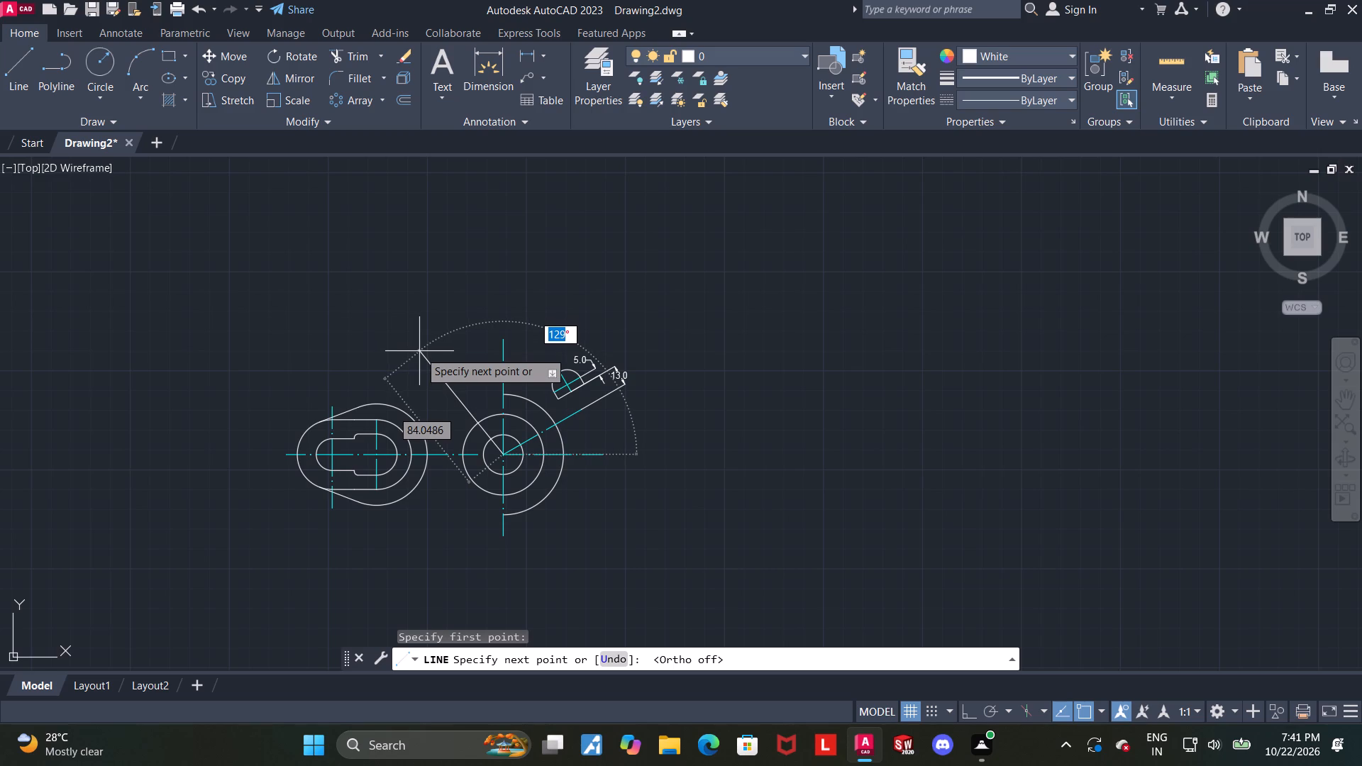
pyautogui.write('12')
pyautogui.press('0')
pyautogui.press('Return')
pyautogui.press('Escape')
pyautogui.press('Escape')
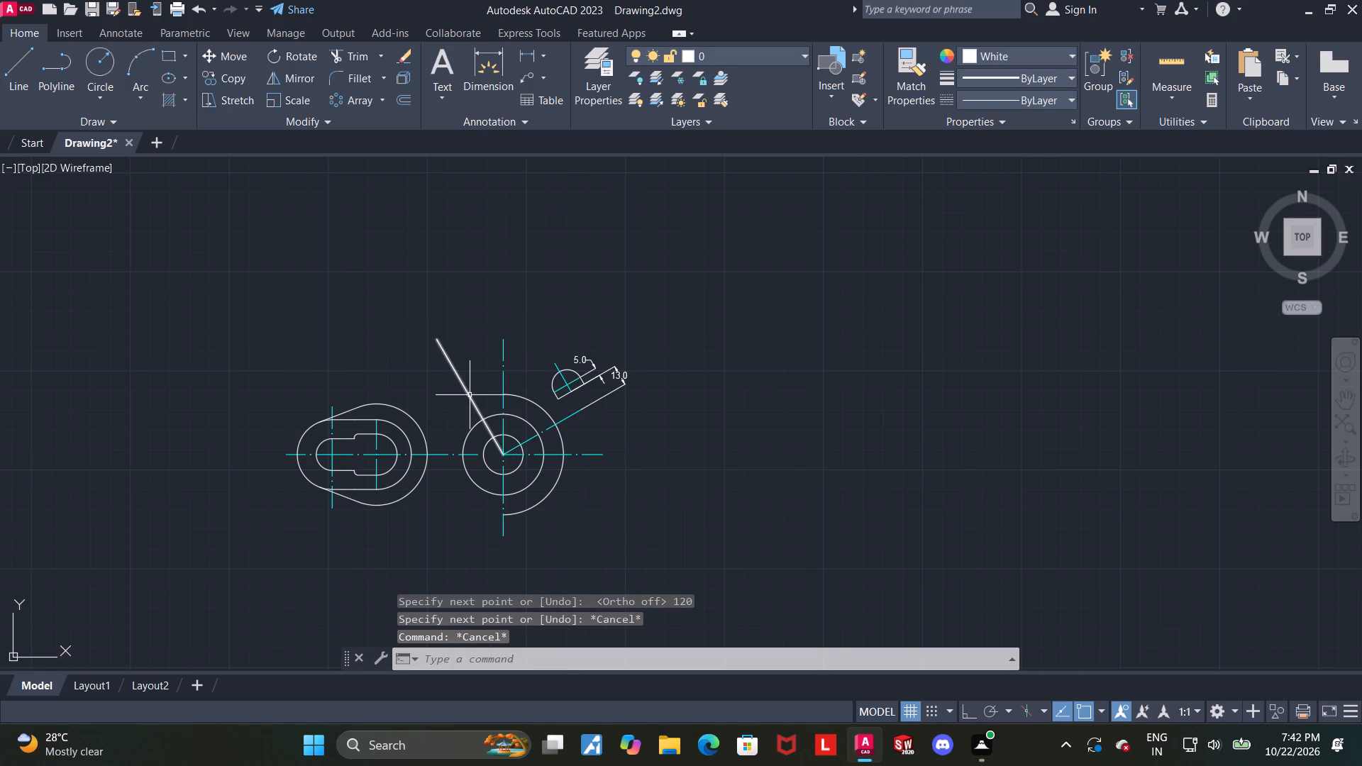
# Change the 120° line from the concentric circles' centre to the dash-dot ACAD linetype and cyan colour.
pyautogui.click(470, 395)
pyautogui.click(1026, 90)
pyautogui.click(1020, 152)
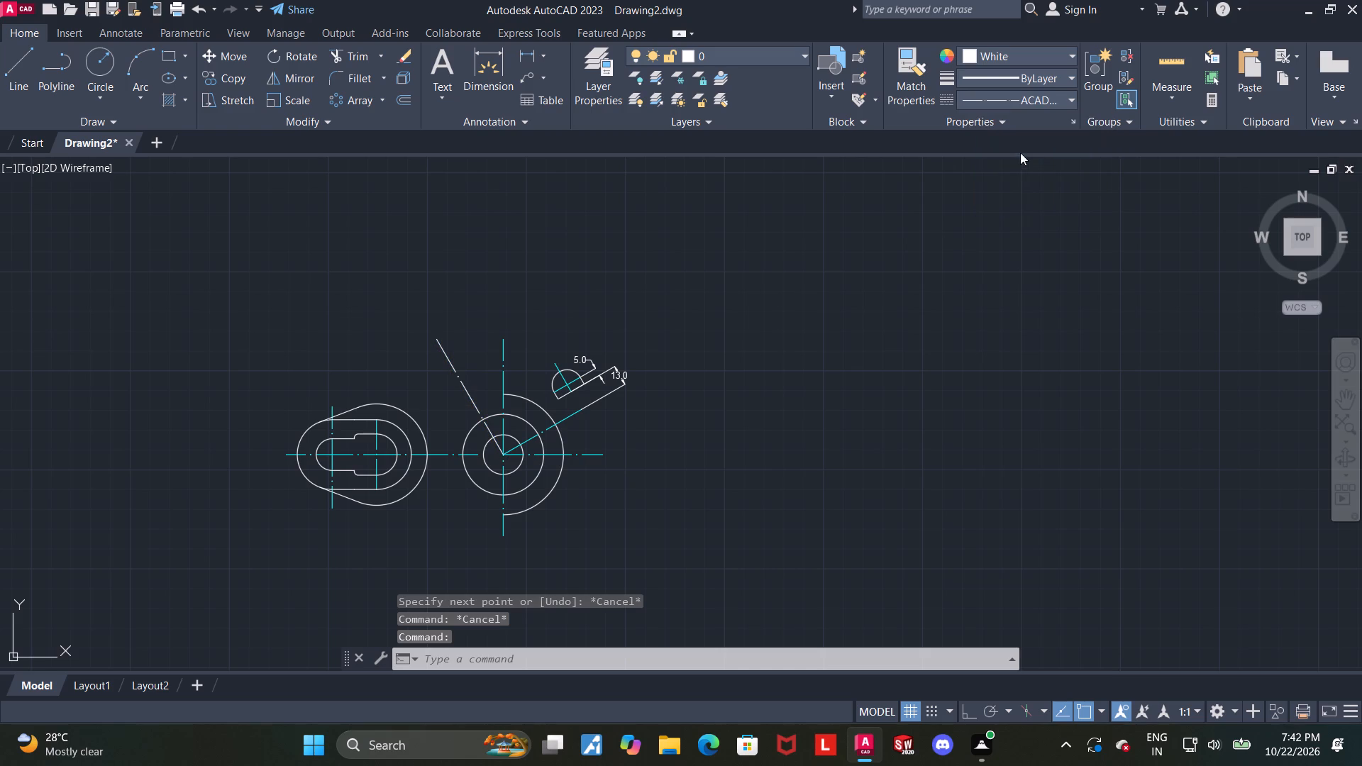
pyautogui.click(987, 50)
pyautogui.click(1022, 225)
pyautogui.press('Escape')
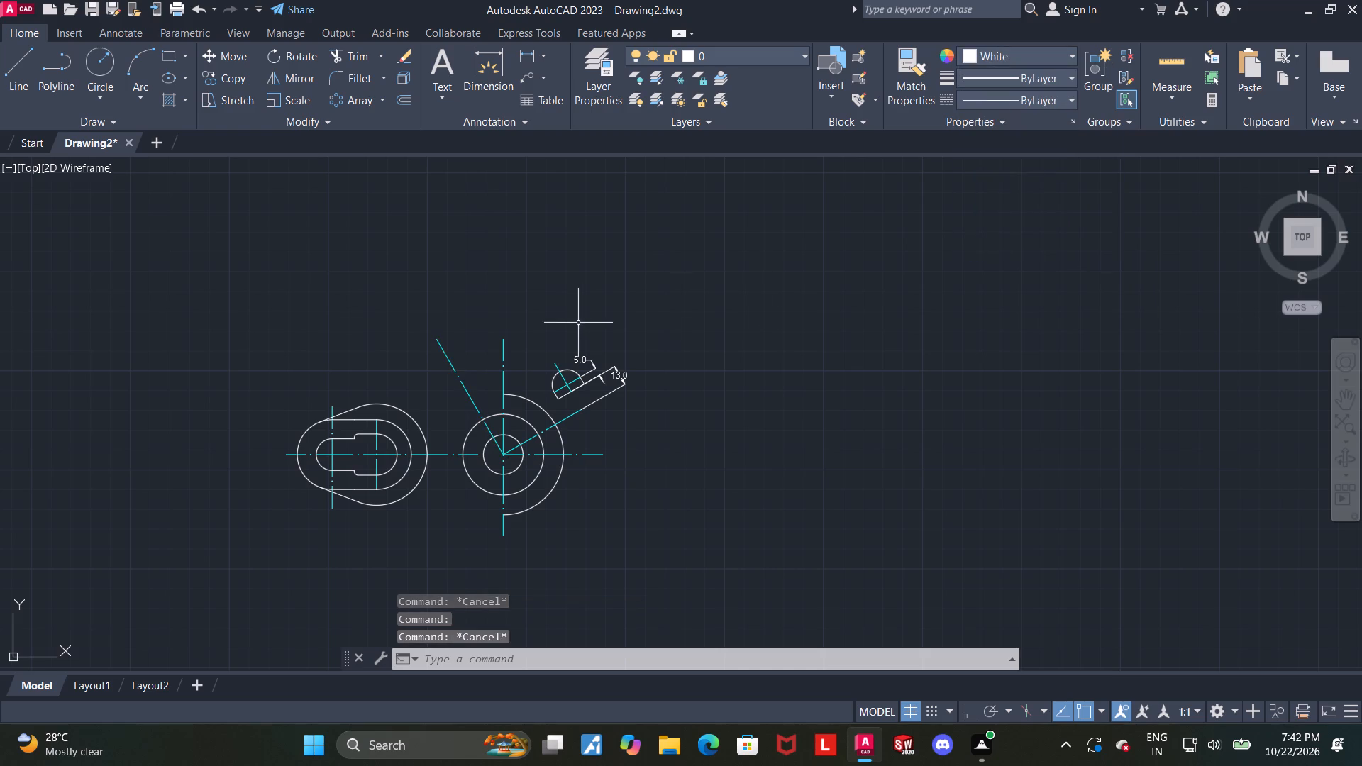
# Draw a short line about 19 long at about 29°, crossing the 120° centre line near its outer end.
pyautogui.scroll(-3, 548, 343)
pyautogui.scroll(6, 488, 354)
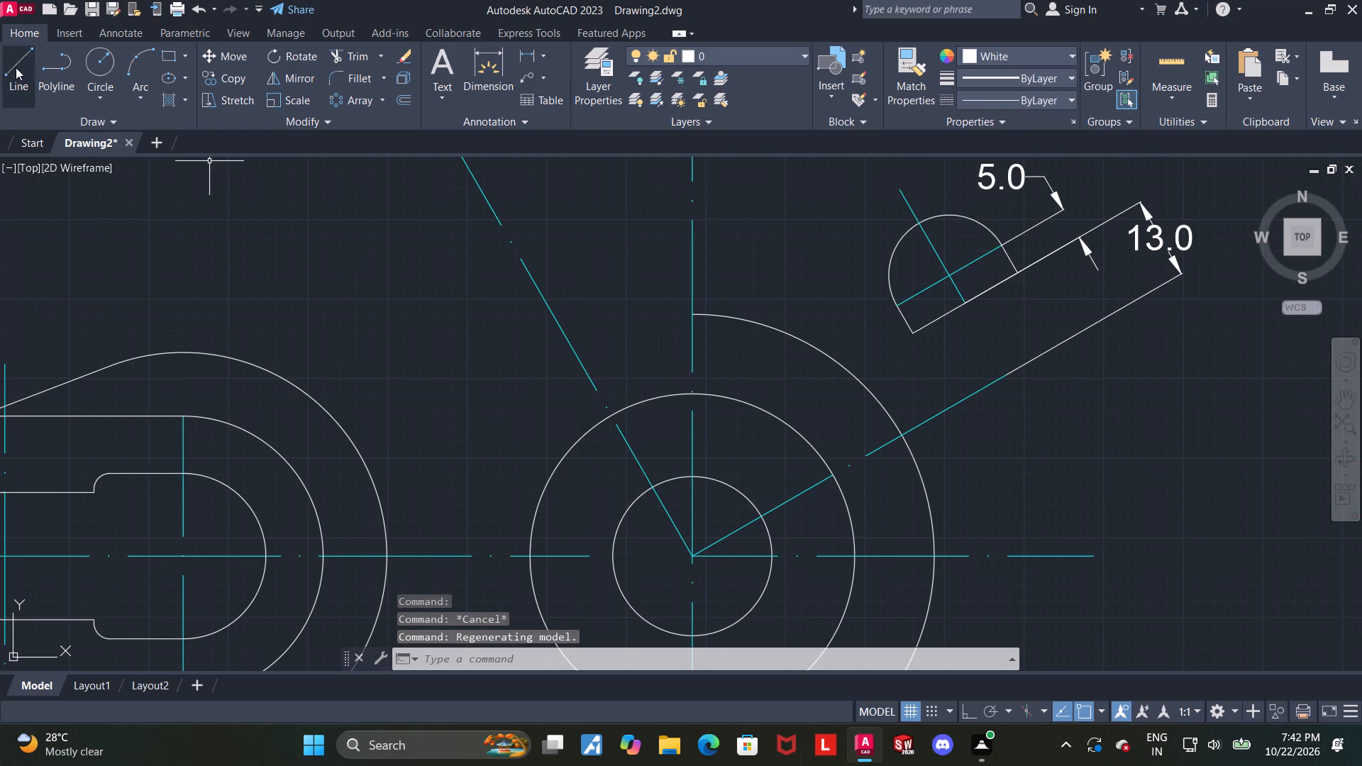
pyautogui.click(16, 67)
pyautogui.click(437, 218)
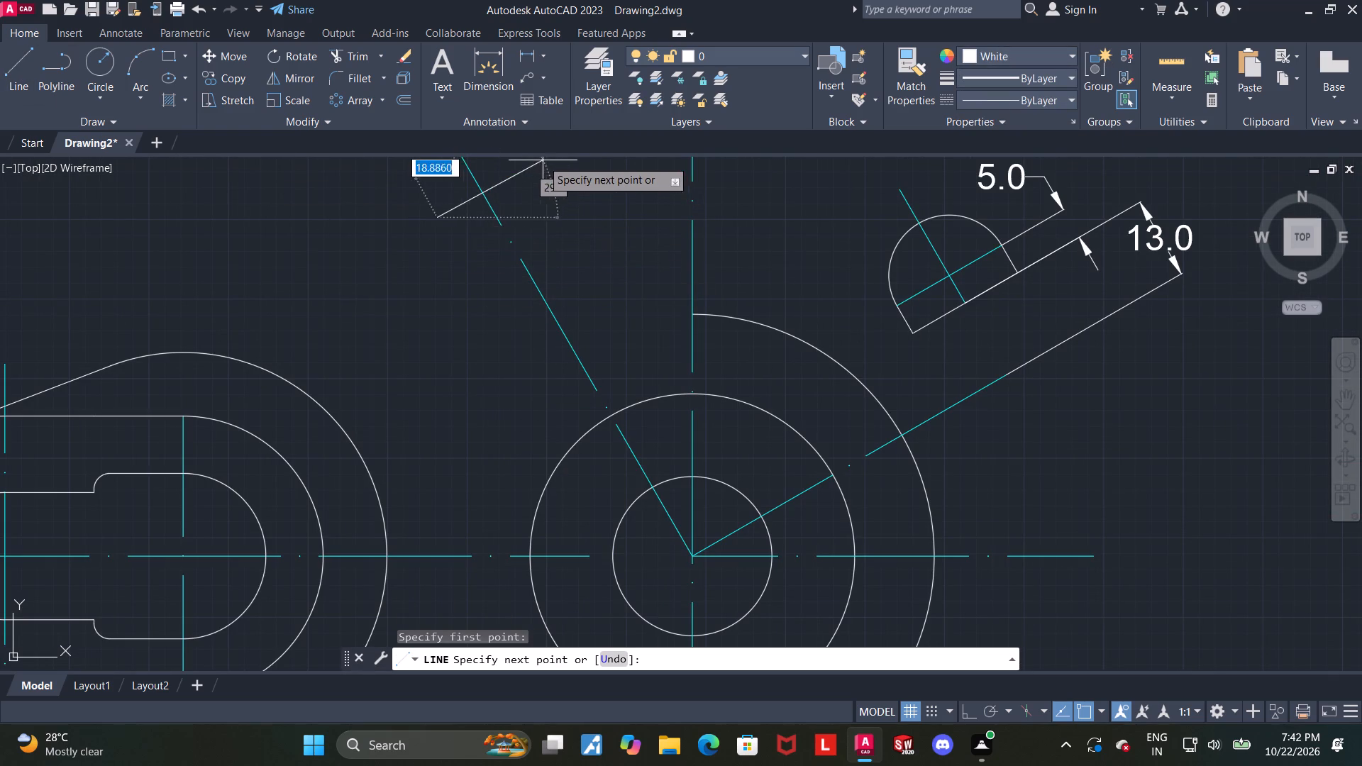
pyautogui.click(541, 159)
pyautogui.press('Escape')
pyautogui.scroll(-4, 542, 187)
pyautogui.scroll(3, 570, 160)
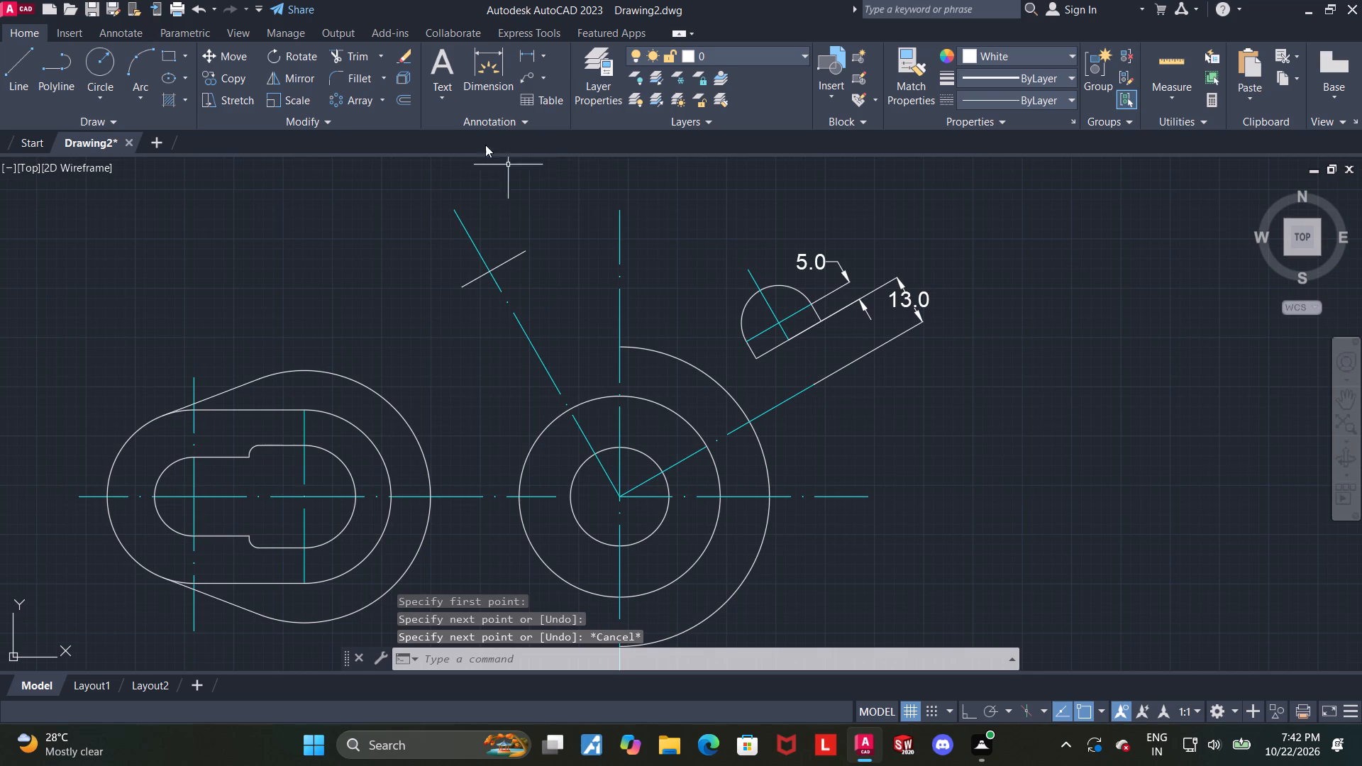
# Trim the 120° centre line back to the short line crossing it and remove both halves of that short line.
pyautogui.click(363, 55)
pyautogui.moveTo(516, 227); pyautogui.dragTo(423, 248)
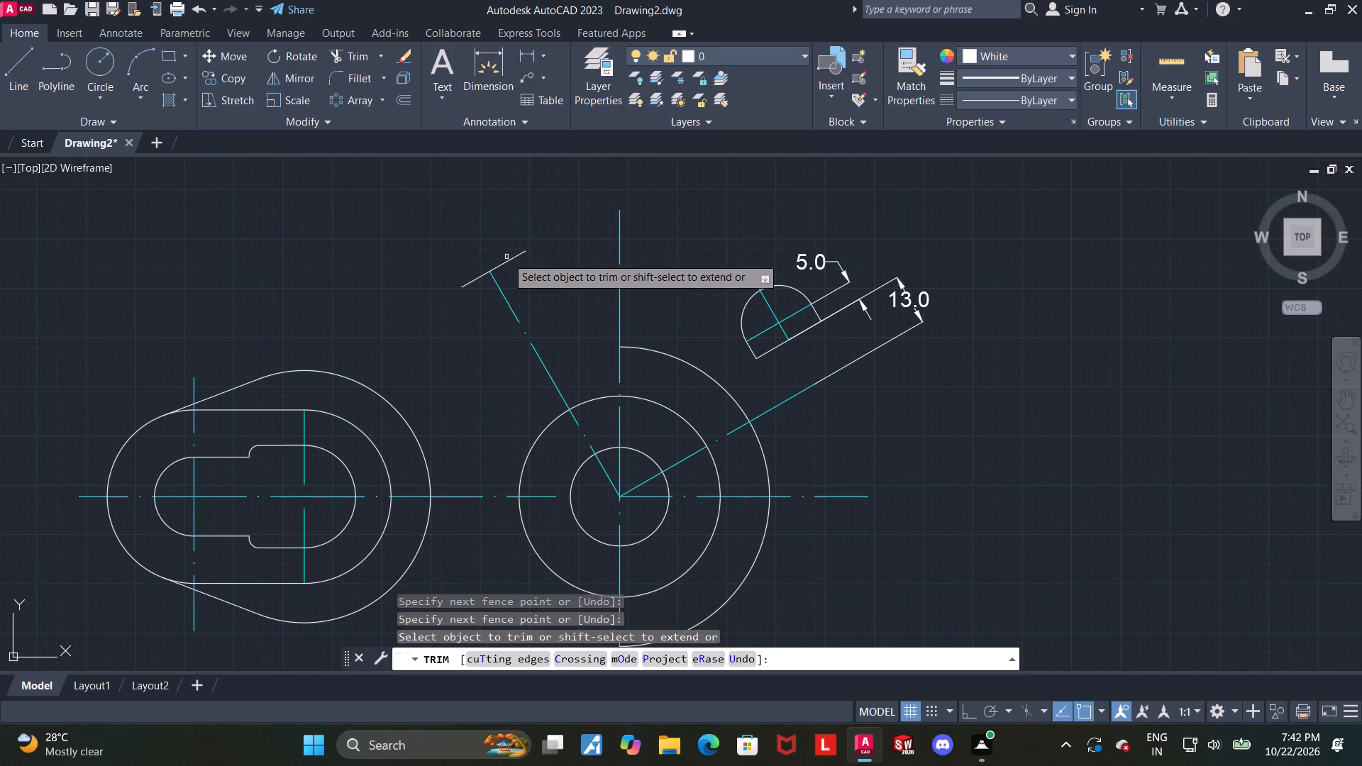
pyautogui.click(506, 257)
pyautogui.click(508, 261)
pyautogui.click(477, 280)
pyautogui.press('Escape')
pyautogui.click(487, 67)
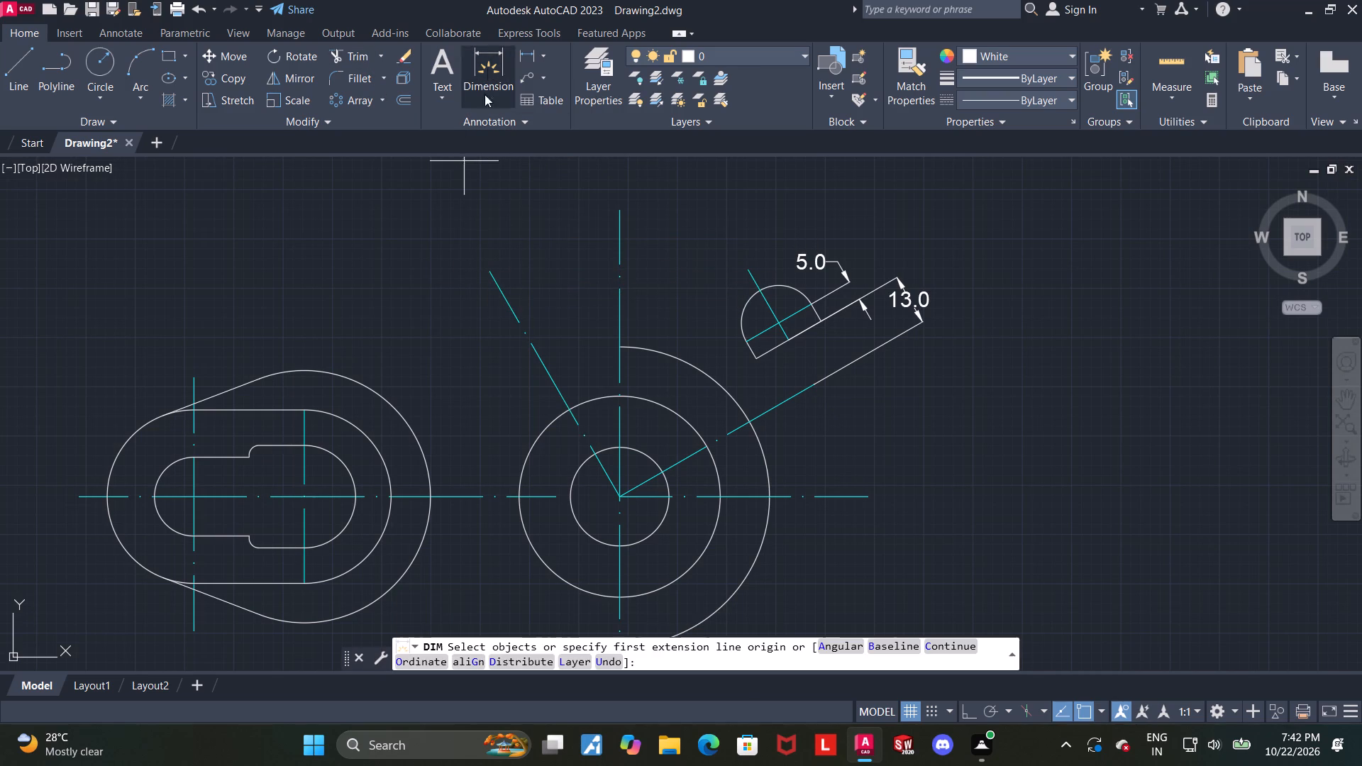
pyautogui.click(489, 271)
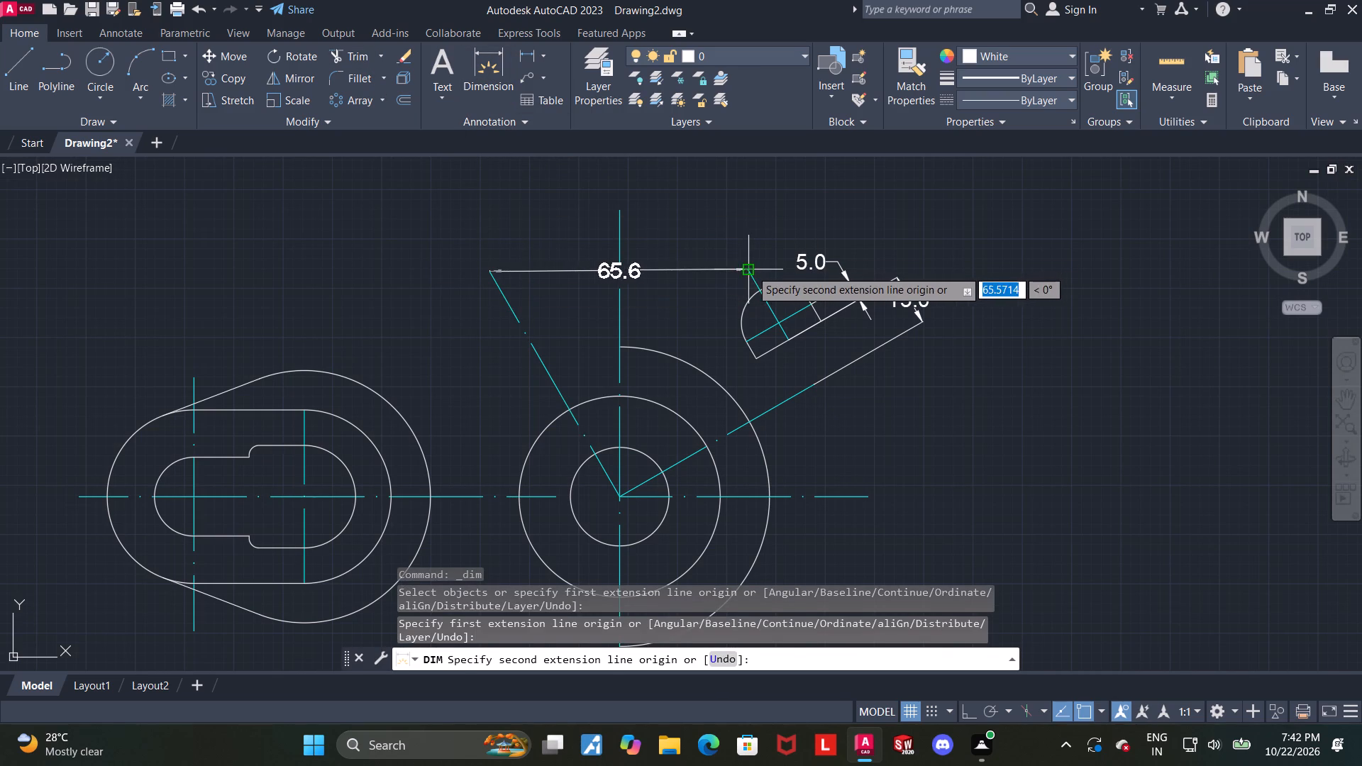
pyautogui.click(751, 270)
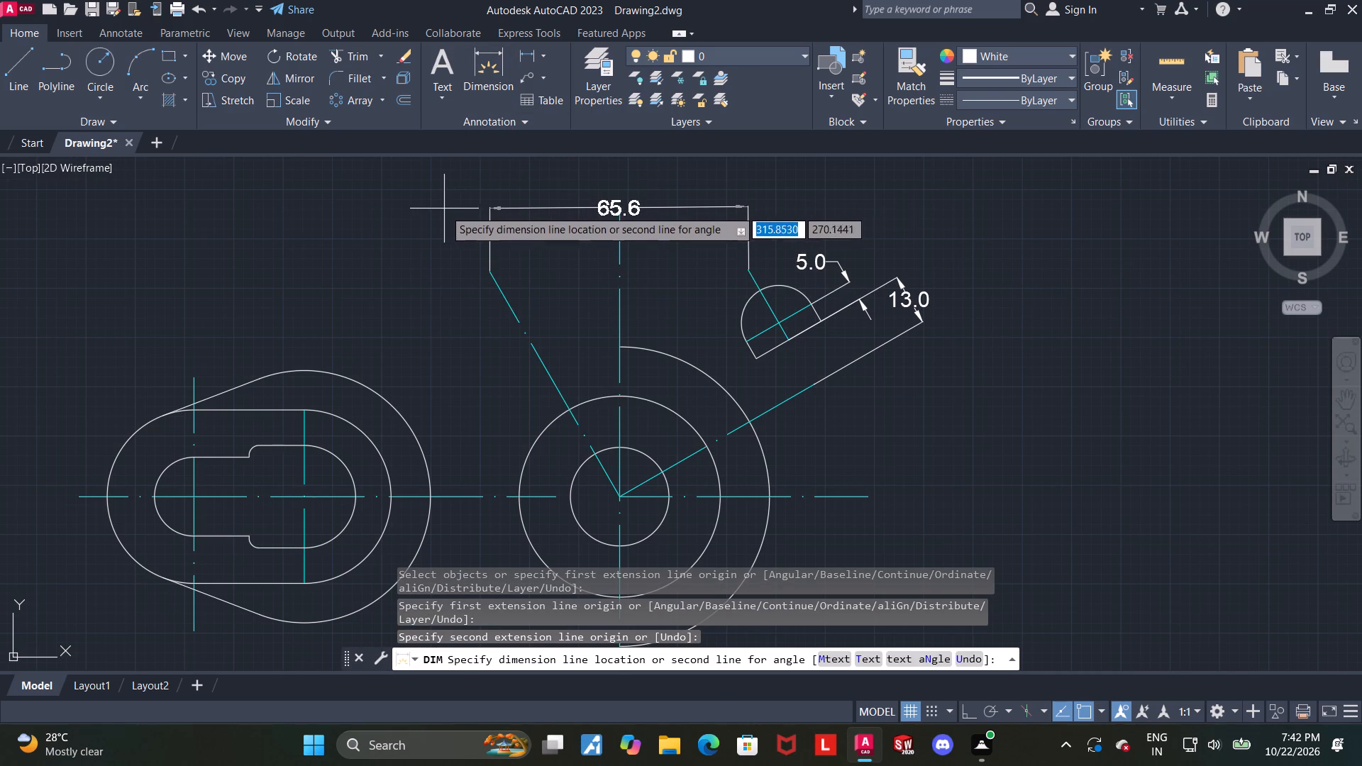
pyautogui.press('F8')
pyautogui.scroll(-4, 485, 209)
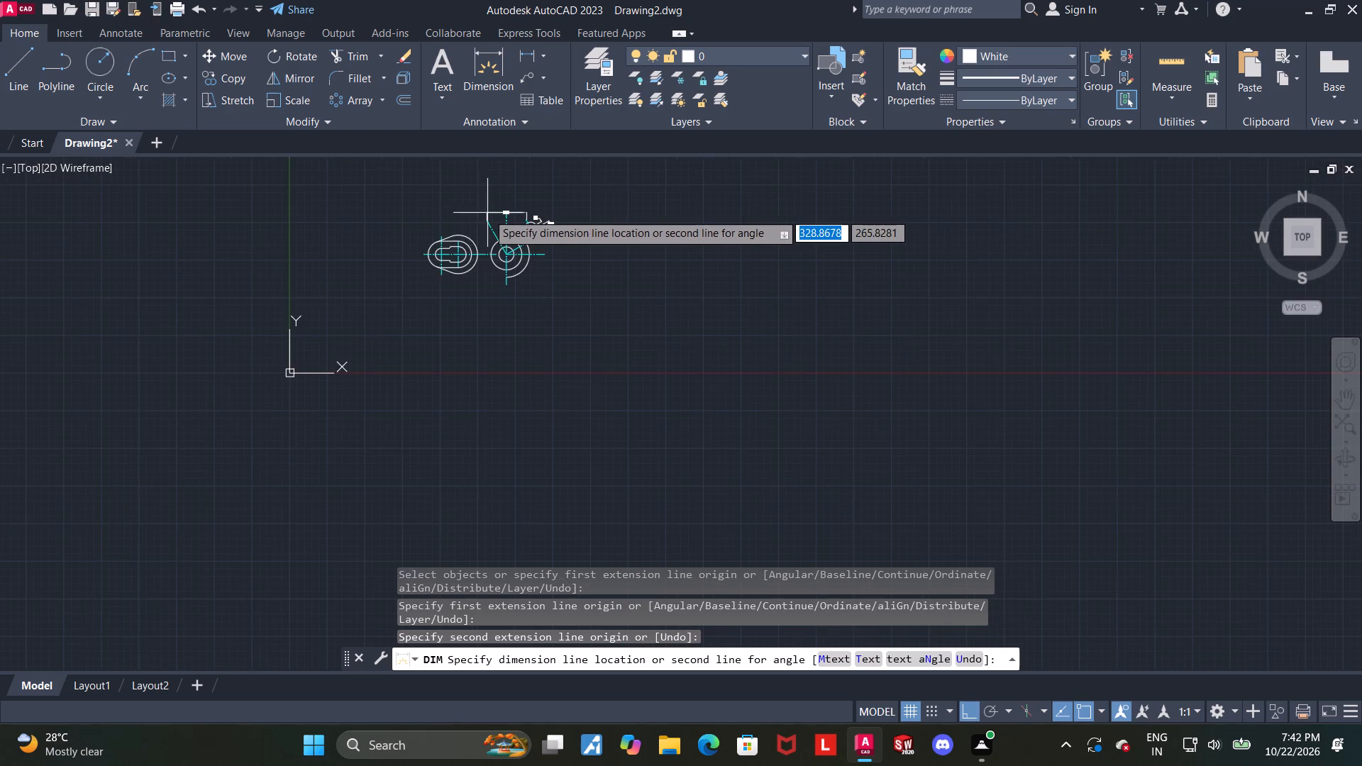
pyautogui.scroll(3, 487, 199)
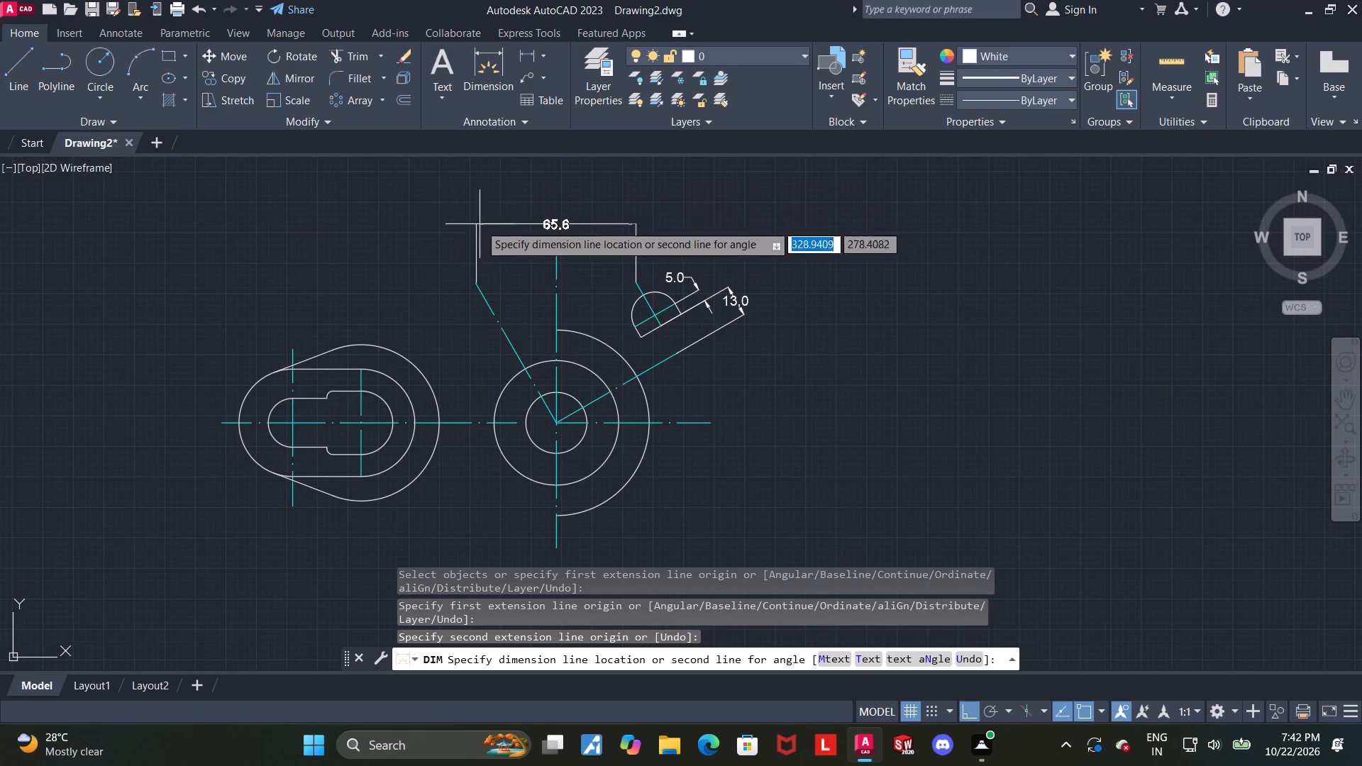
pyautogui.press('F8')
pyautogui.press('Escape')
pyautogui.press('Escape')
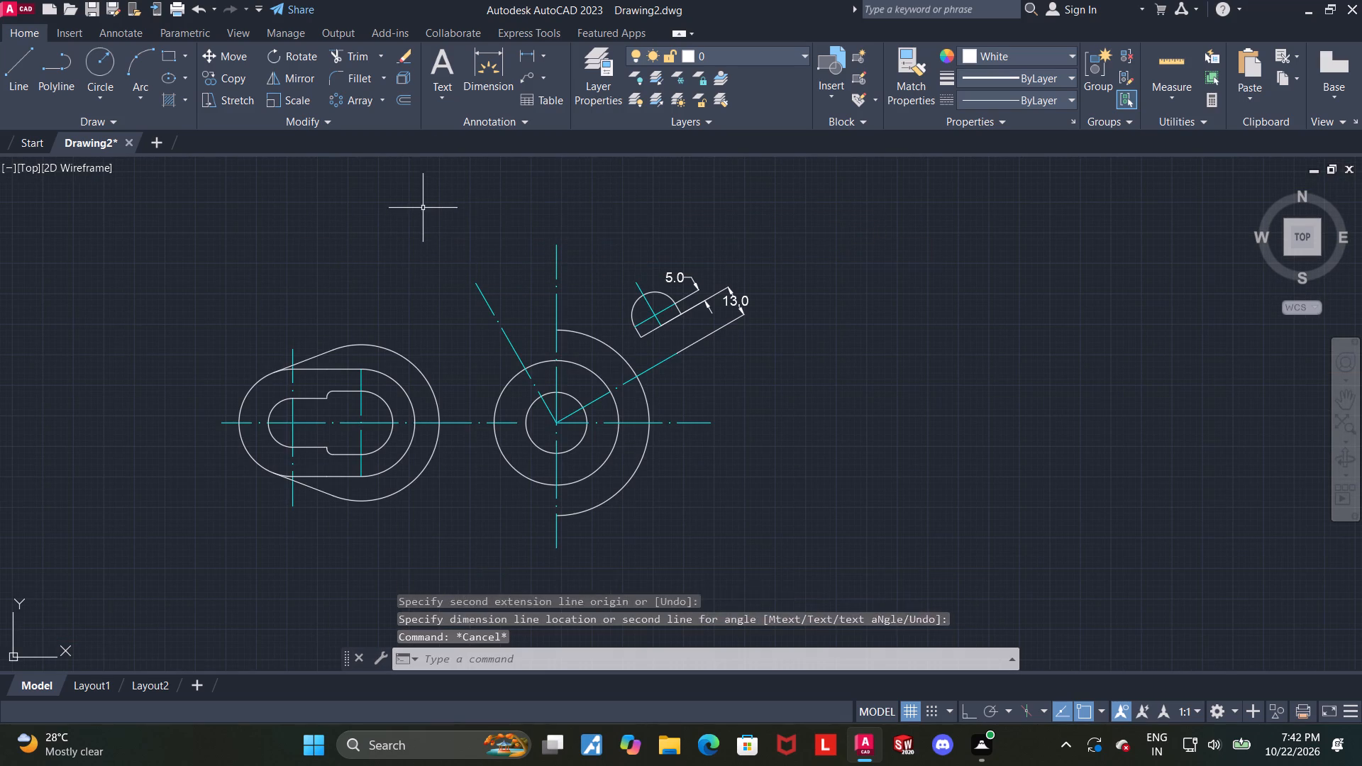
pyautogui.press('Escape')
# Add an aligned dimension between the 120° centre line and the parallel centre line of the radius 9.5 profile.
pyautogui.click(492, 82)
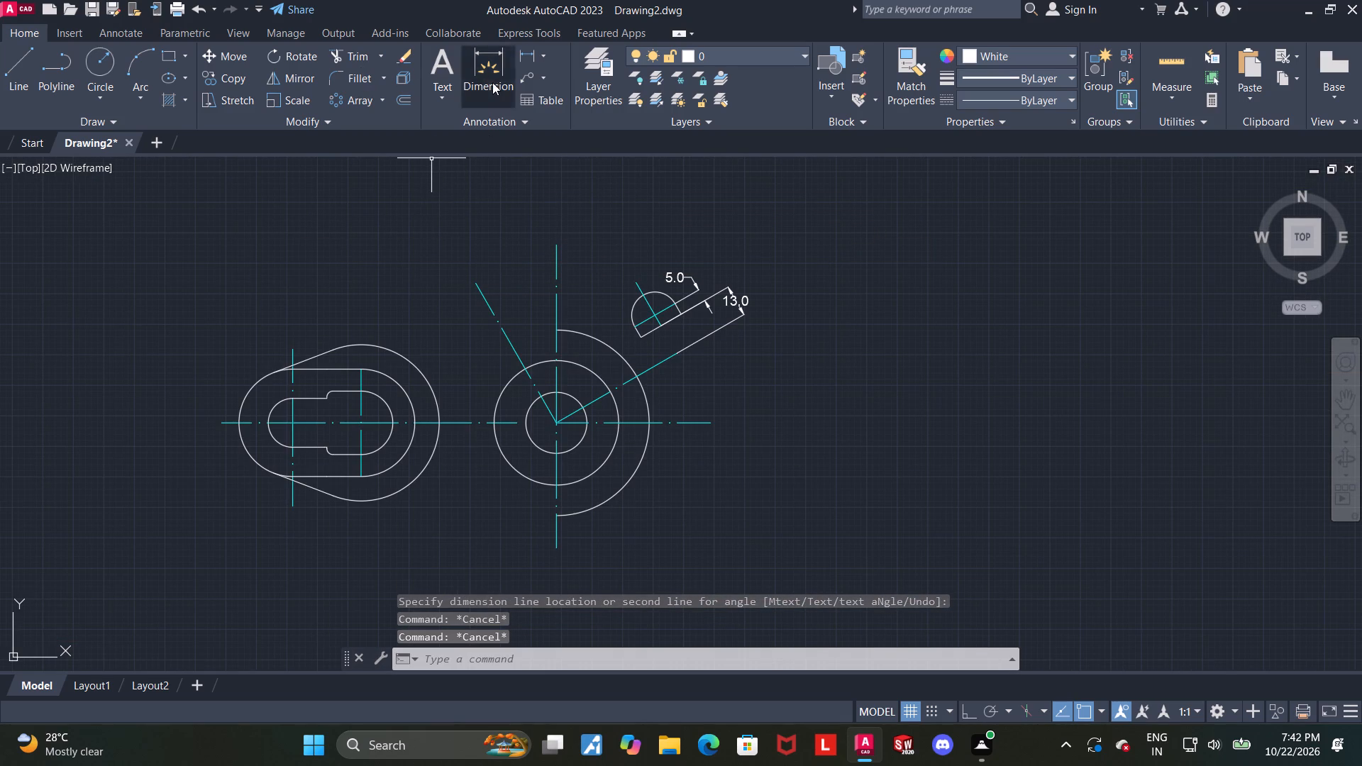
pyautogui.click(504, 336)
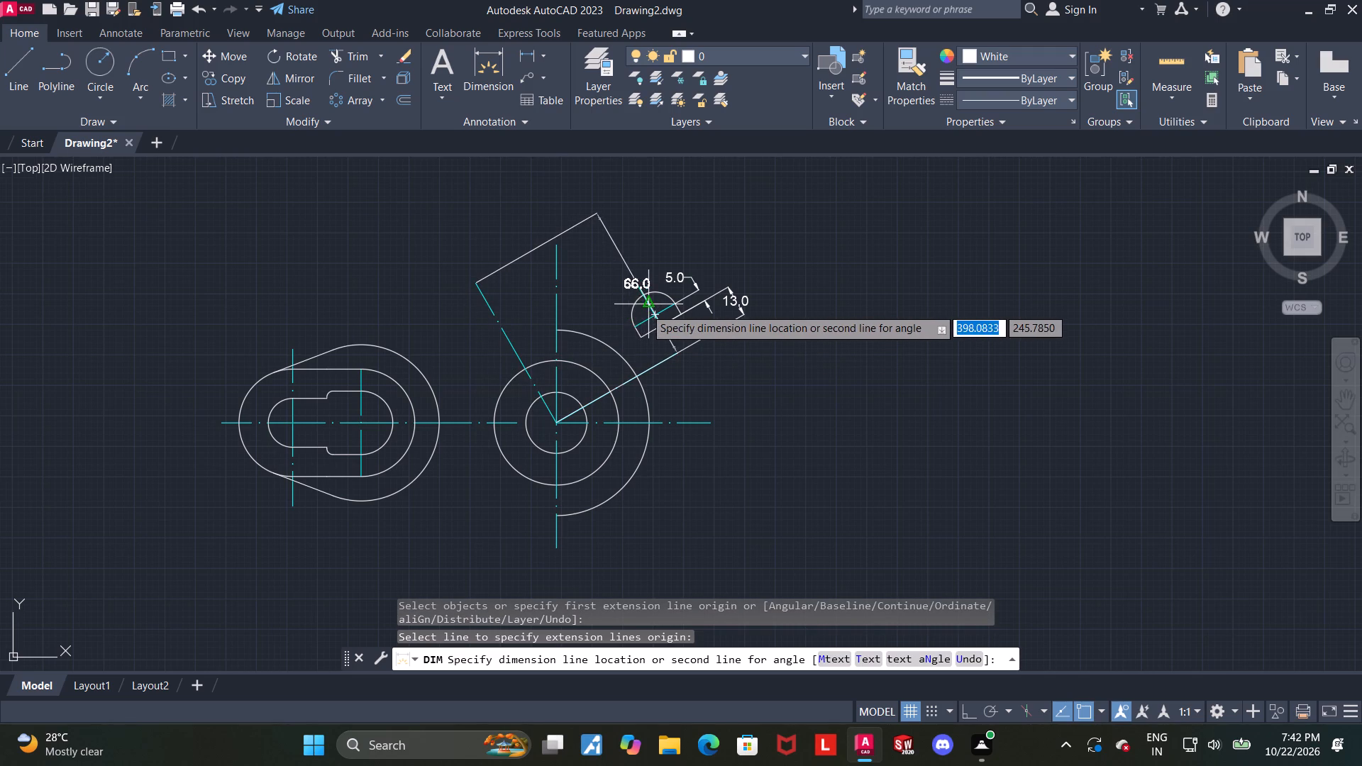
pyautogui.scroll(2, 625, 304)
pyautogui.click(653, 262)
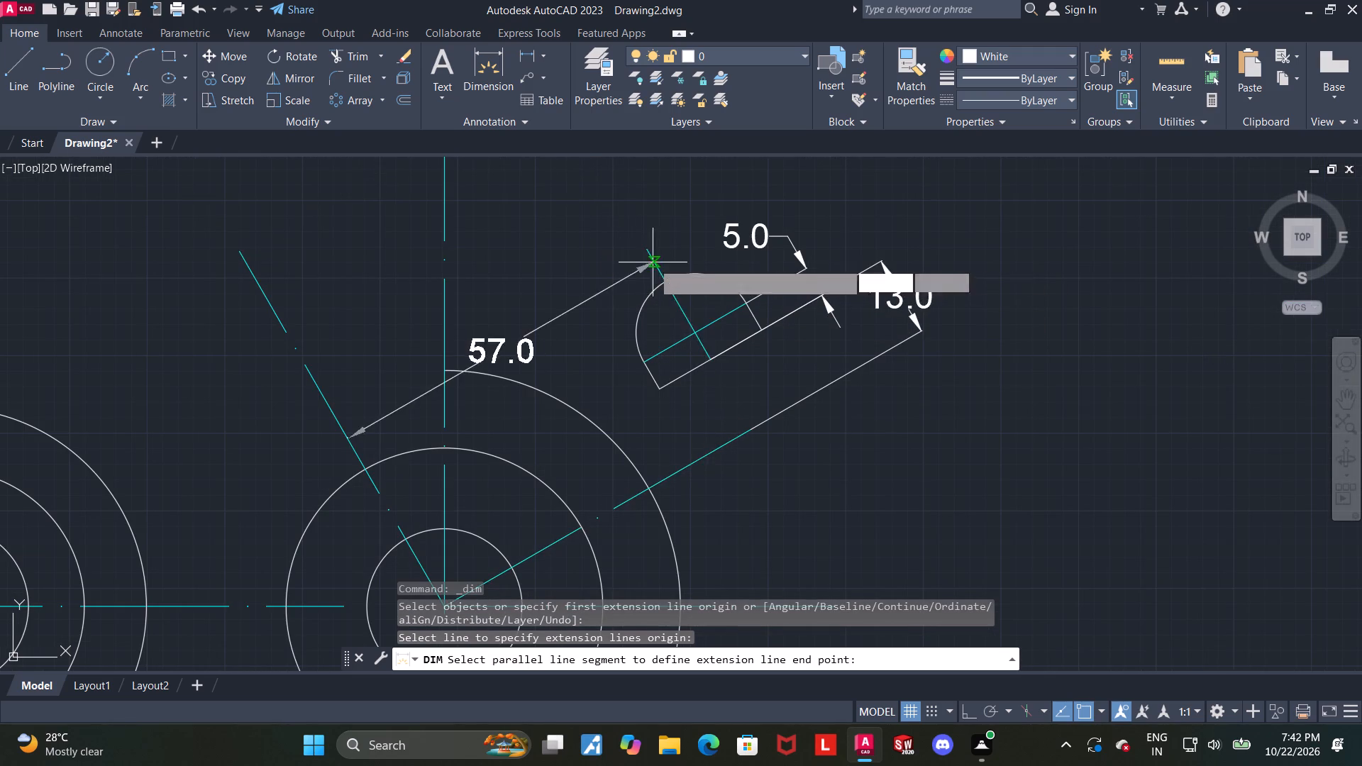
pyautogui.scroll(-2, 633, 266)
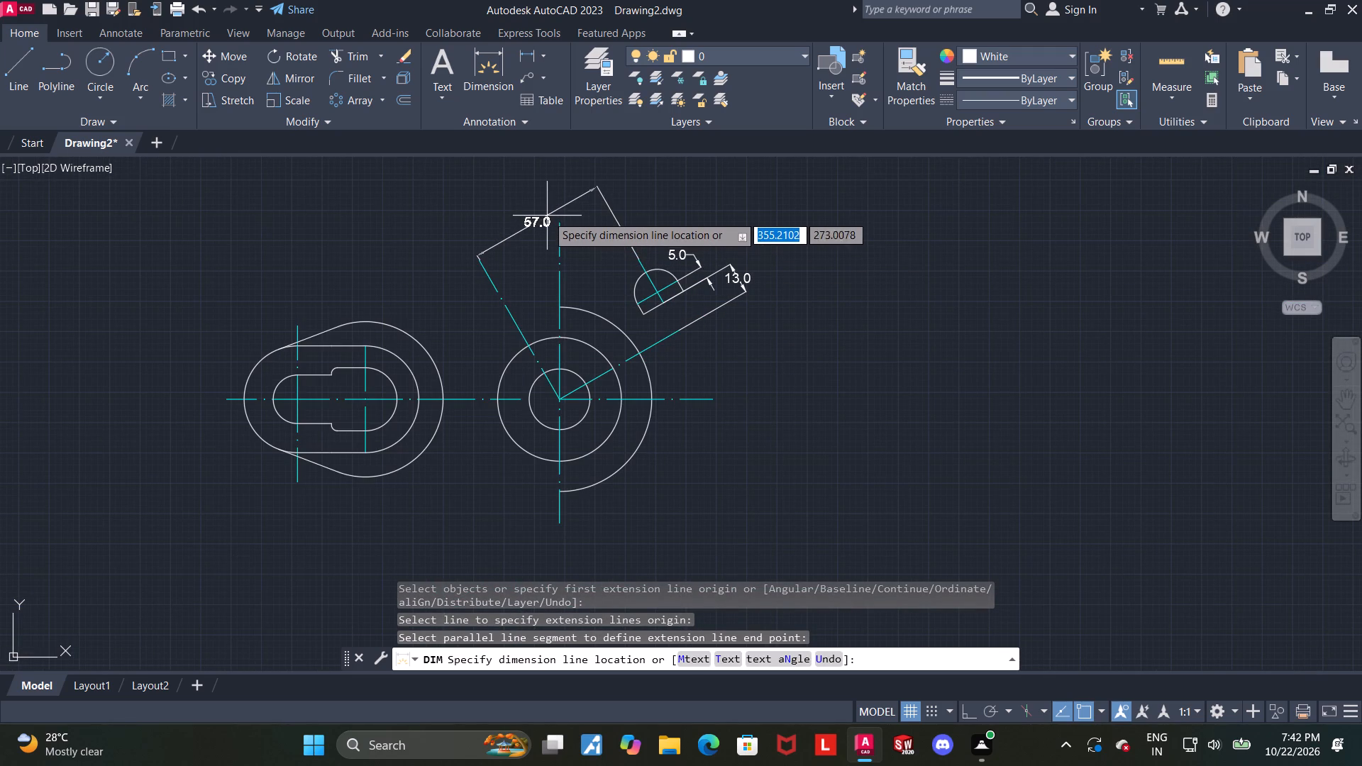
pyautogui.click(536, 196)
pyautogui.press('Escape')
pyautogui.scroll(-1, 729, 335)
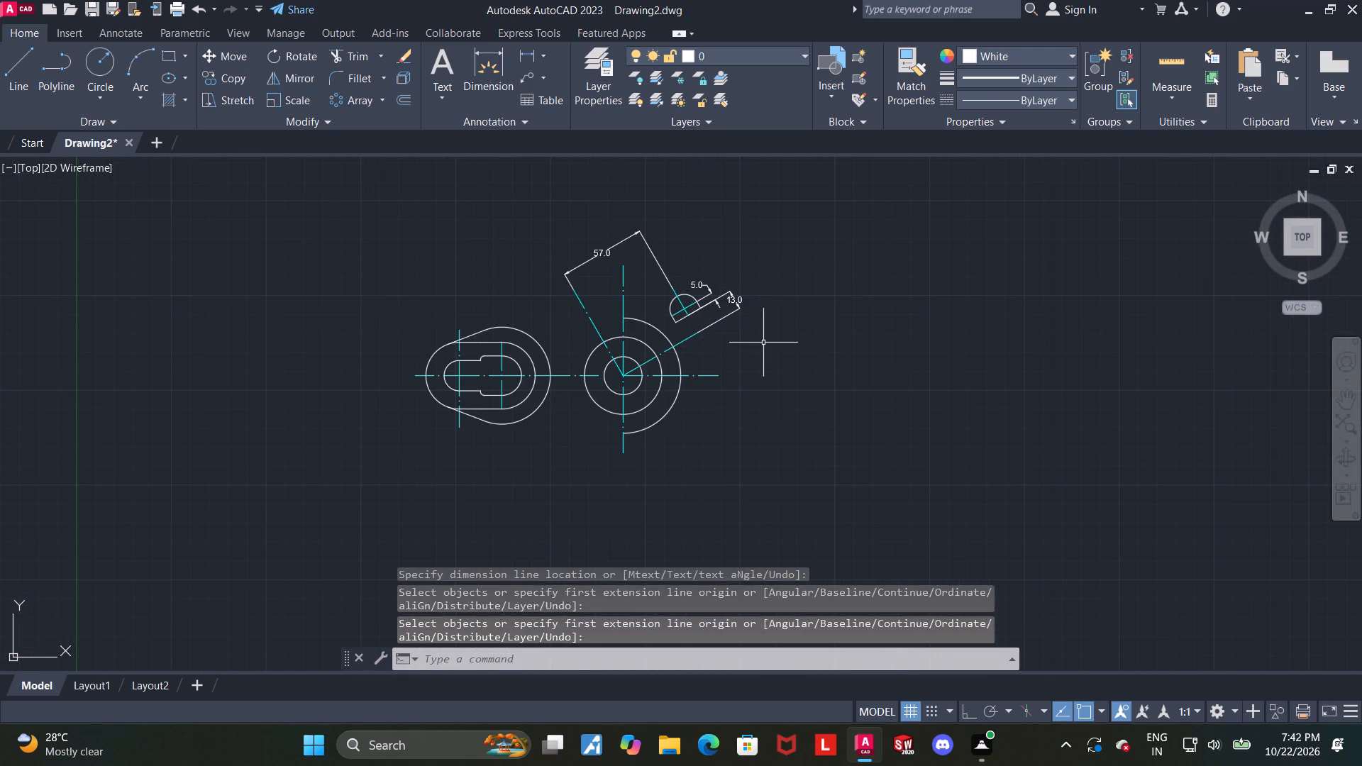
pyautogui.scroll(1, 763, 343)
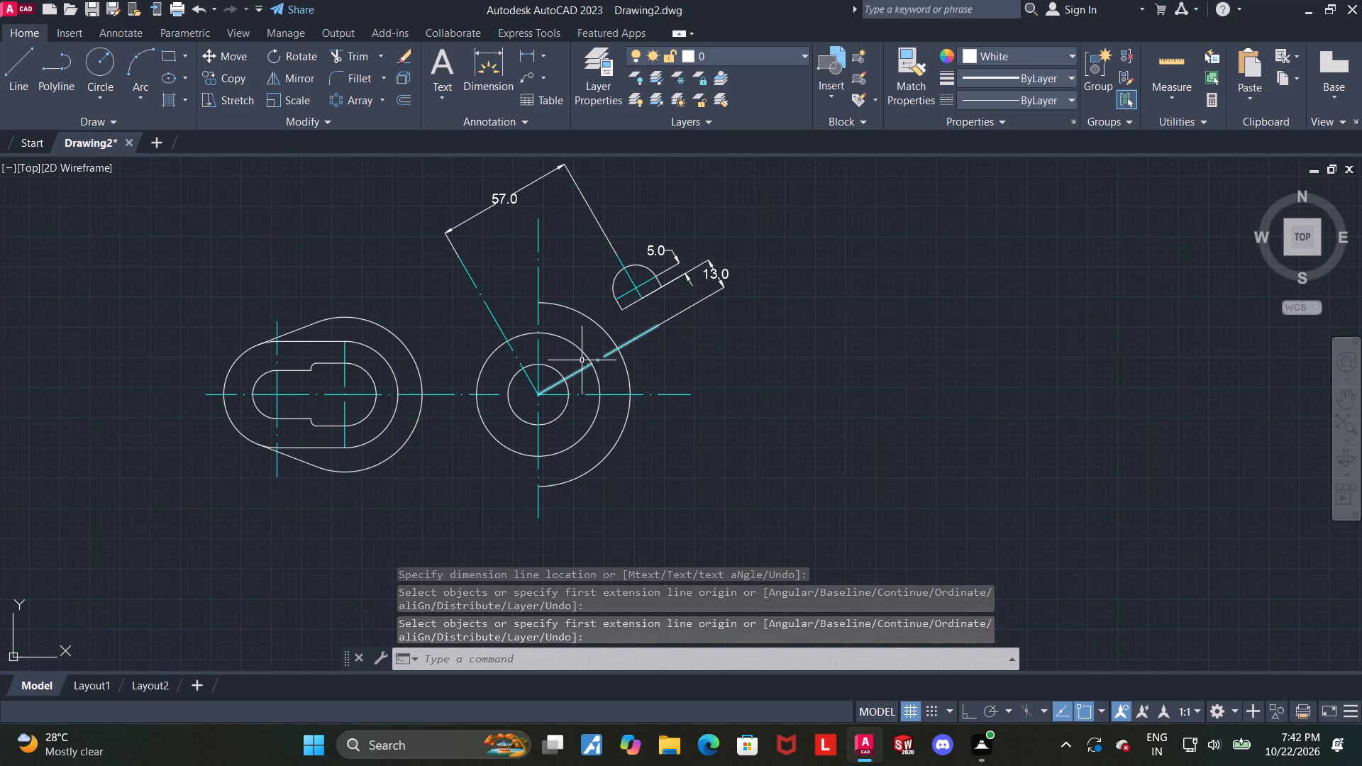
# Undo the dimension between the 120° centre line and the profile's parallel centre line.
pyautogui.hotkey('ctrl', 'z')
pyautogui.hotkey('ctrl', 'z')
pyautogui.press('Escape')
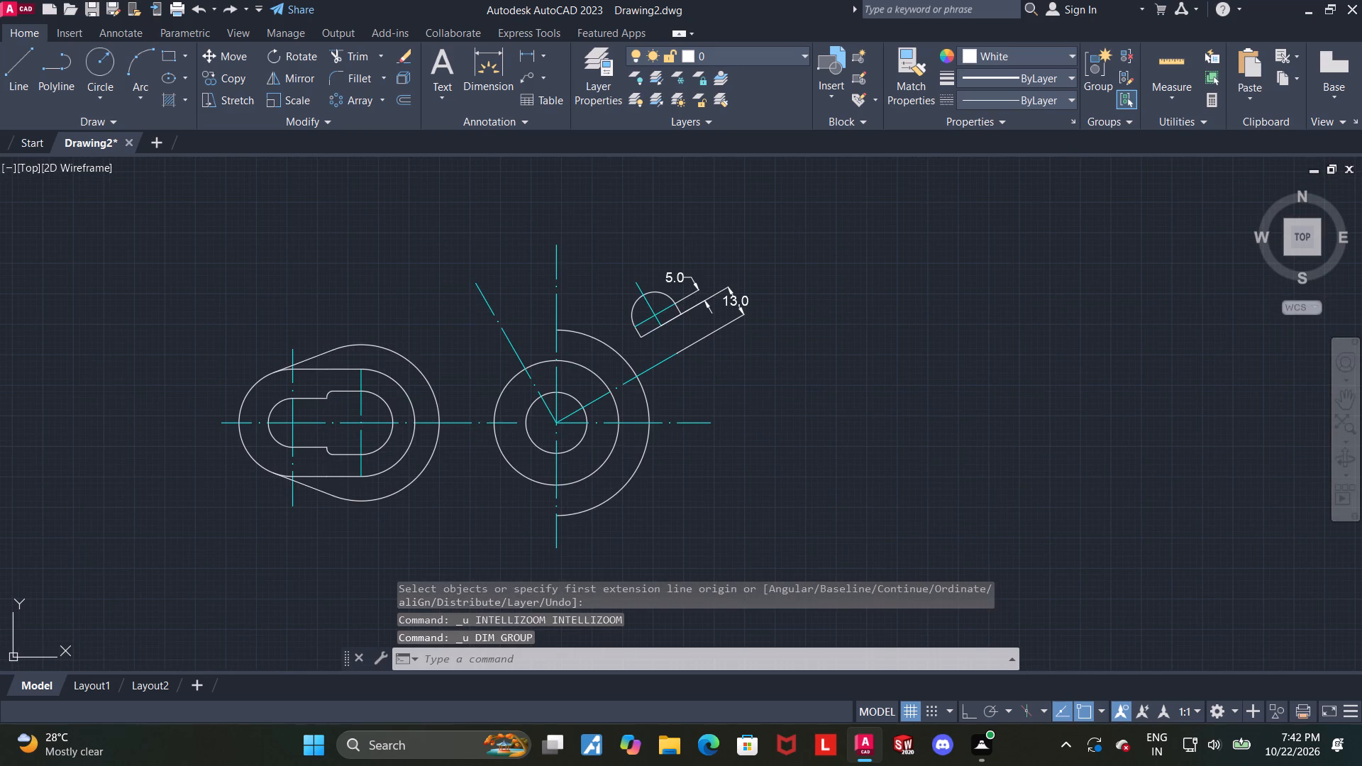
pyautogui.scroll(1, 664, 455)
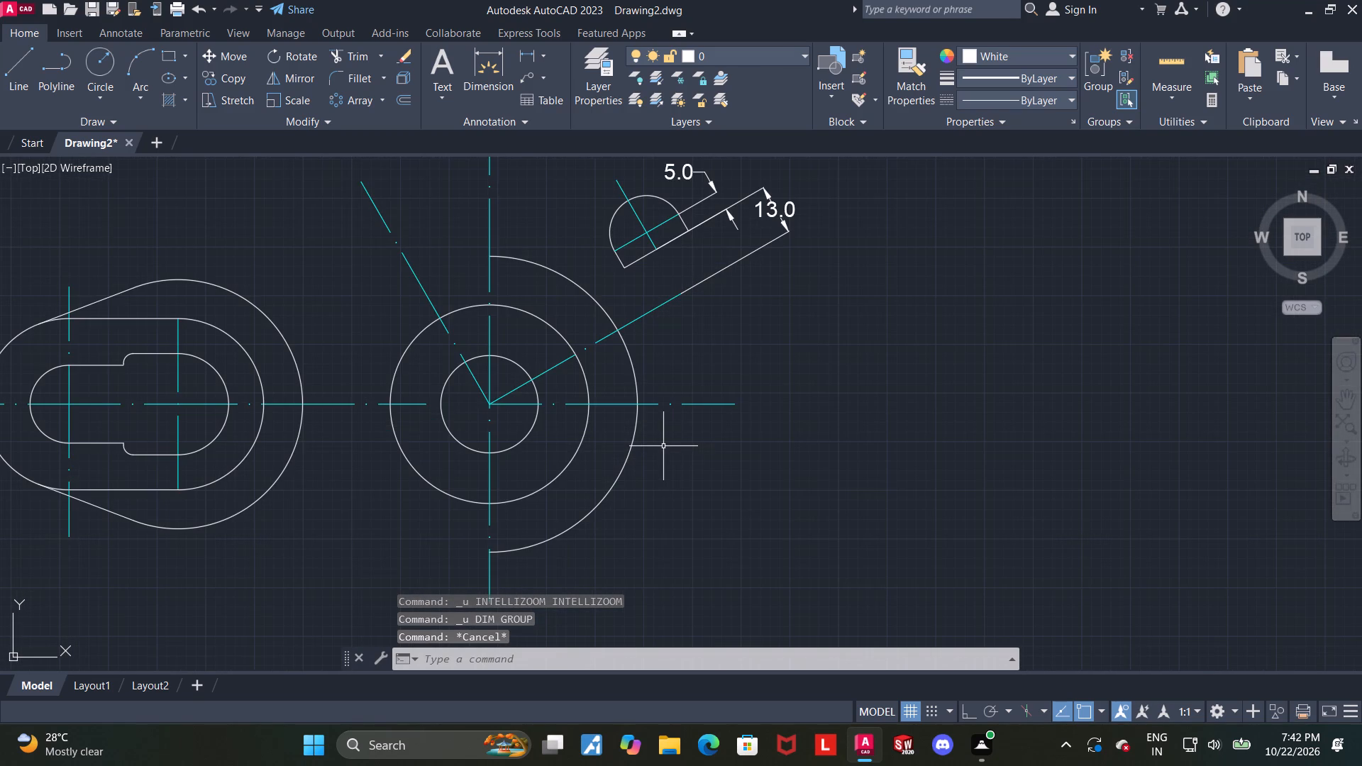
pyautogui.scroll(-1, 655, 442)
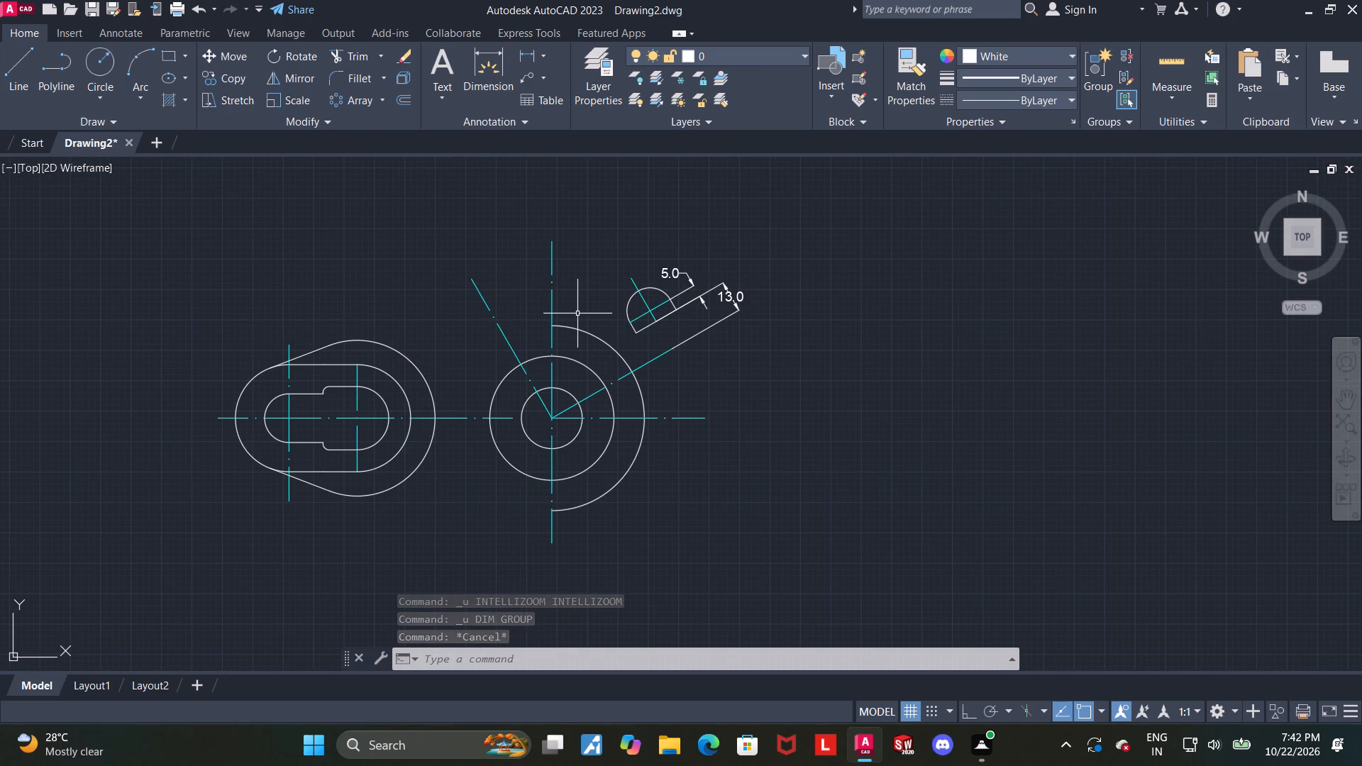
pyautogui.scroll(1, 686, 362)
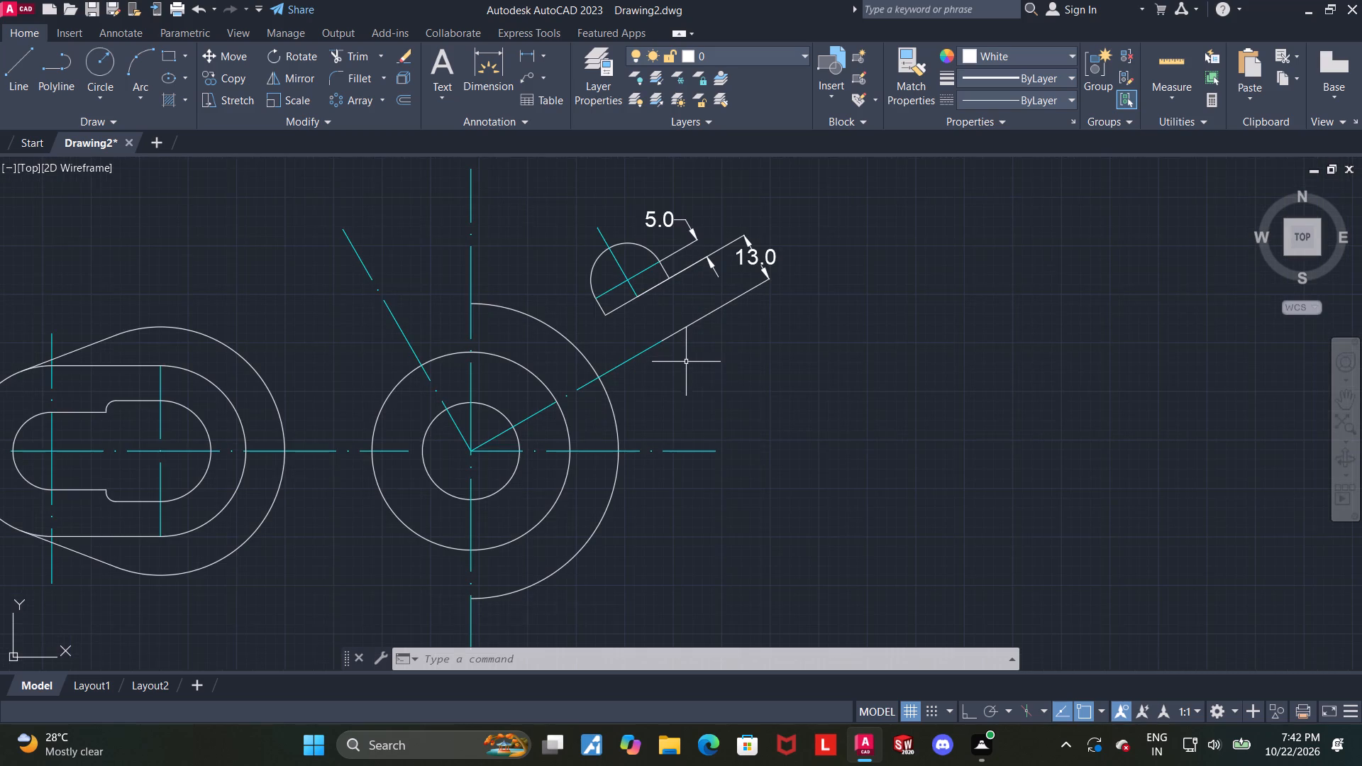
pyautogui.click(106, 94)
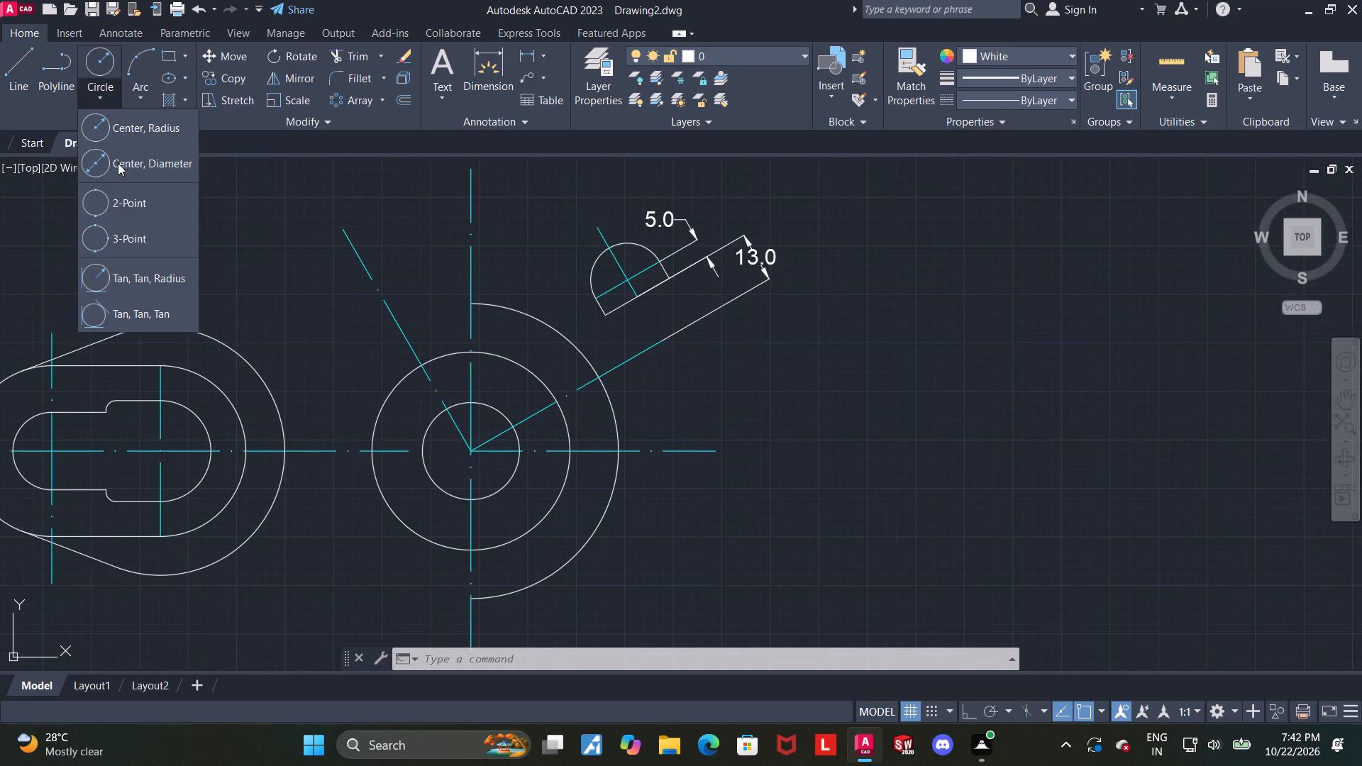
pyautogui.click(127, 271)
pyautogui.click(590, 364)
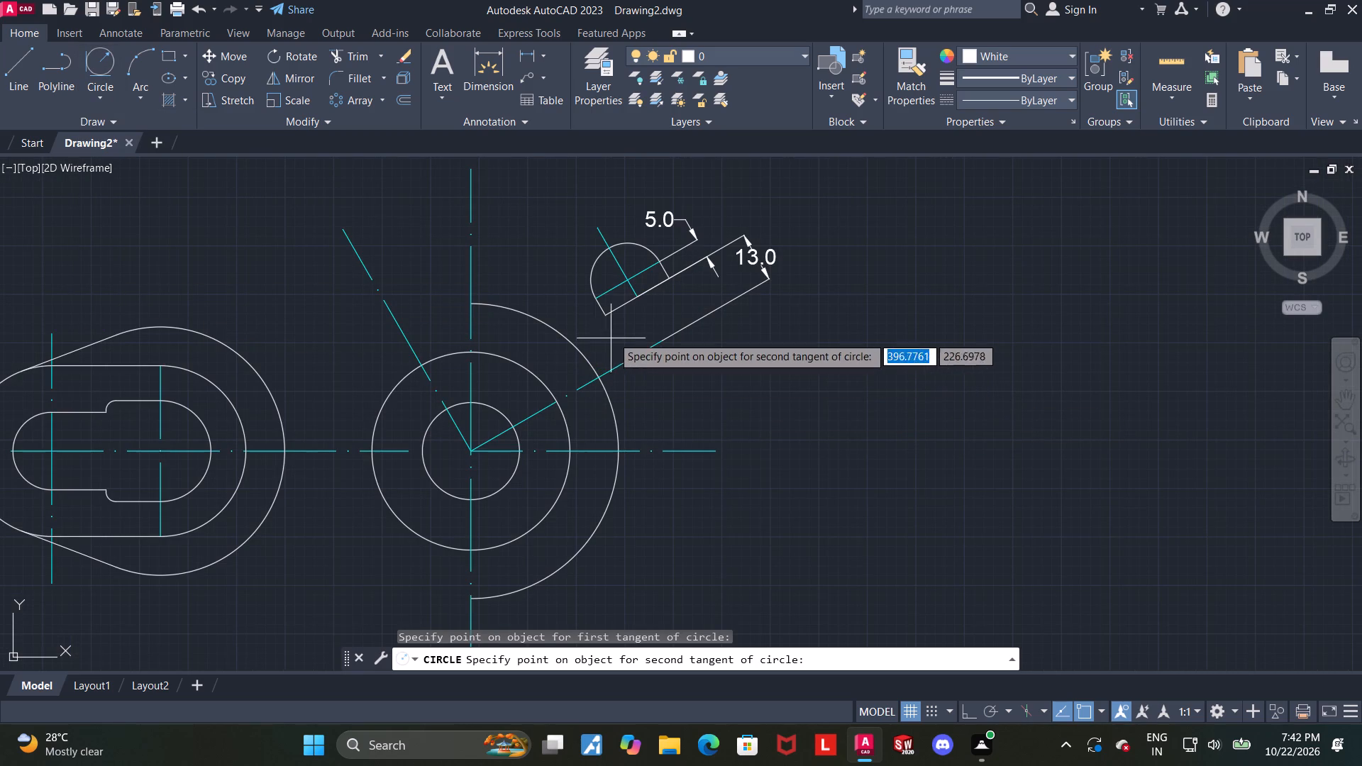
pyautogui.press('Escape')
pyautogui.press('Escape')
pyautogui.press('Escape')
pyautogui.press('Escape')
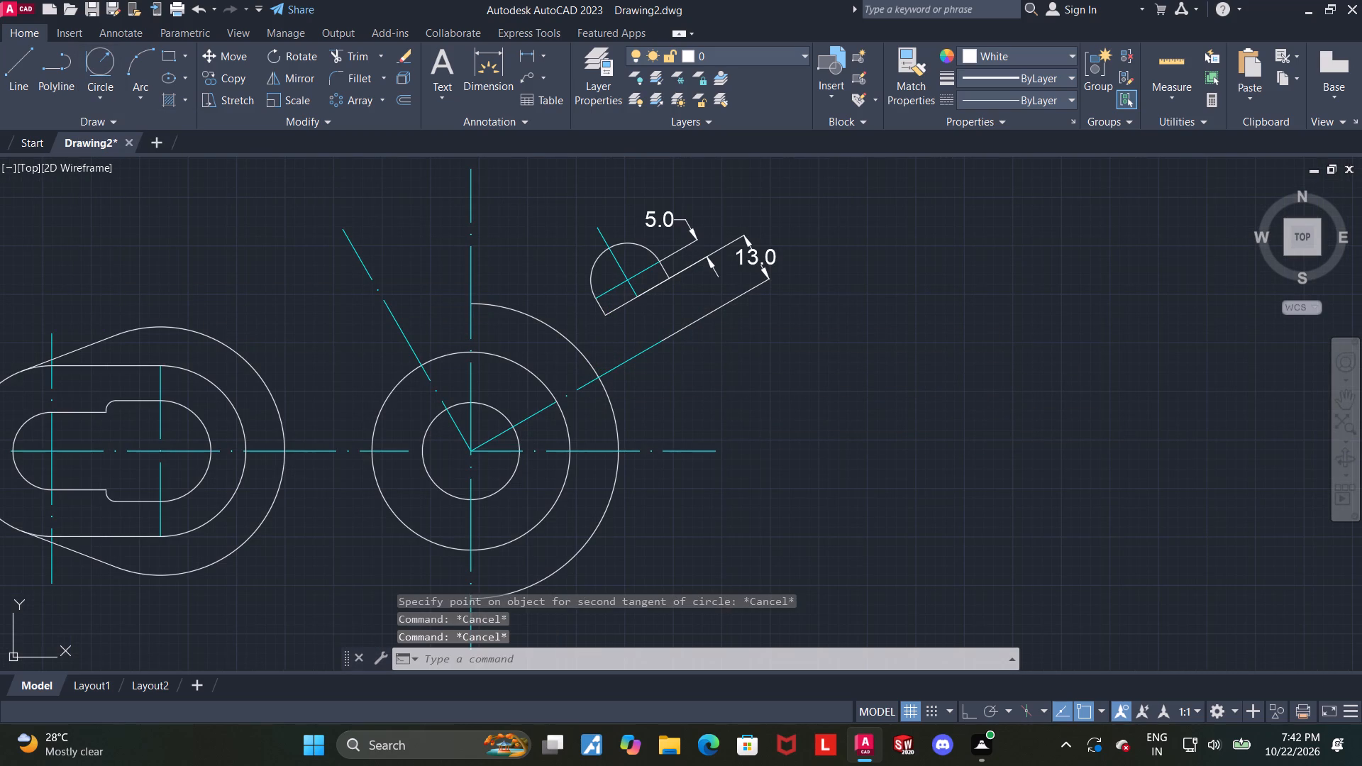
# Fillet the profile's base line to the outer concentric arc with a radius of 13.
pyautogui.press('f')
pyautogui.press('Return')
pyautogui.press('r')
pyautogui.press('Return')
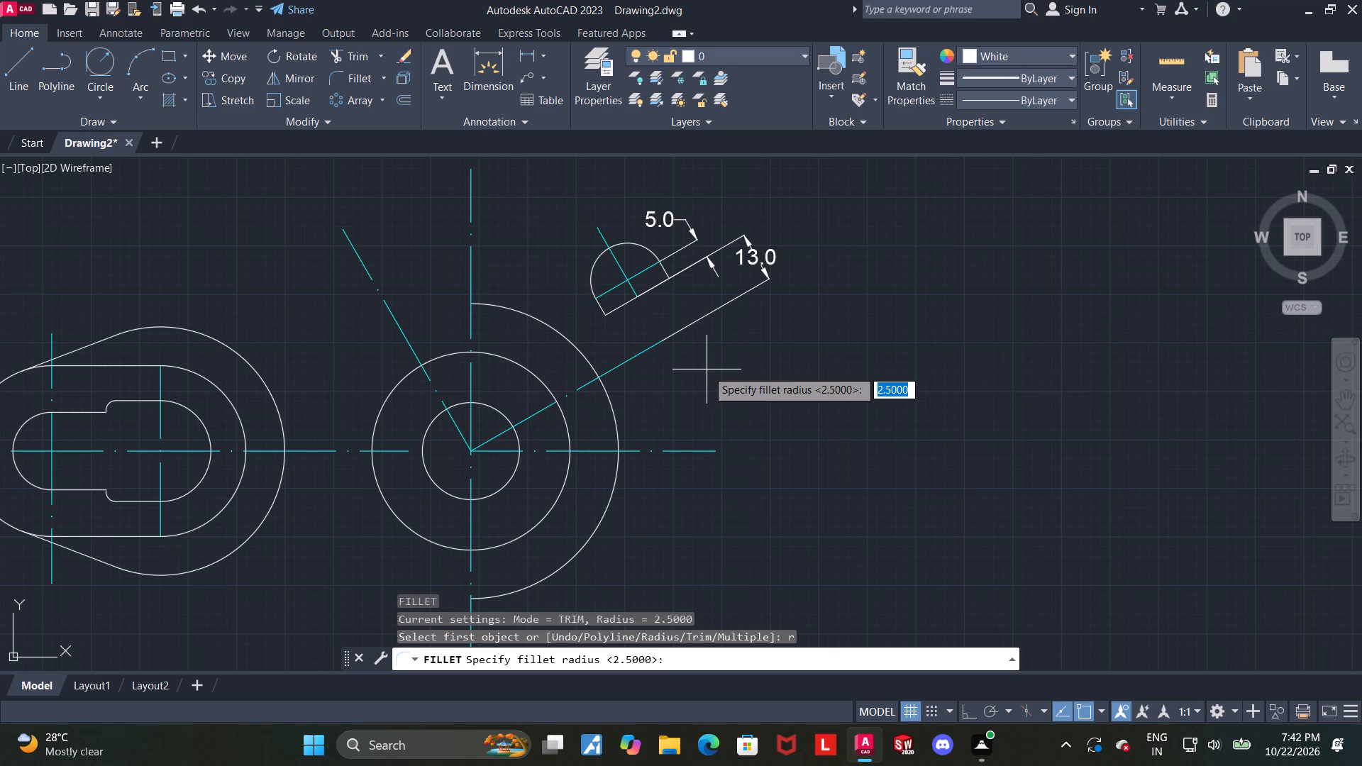
pyautogui.write('13')
pyautogui.press('Return')
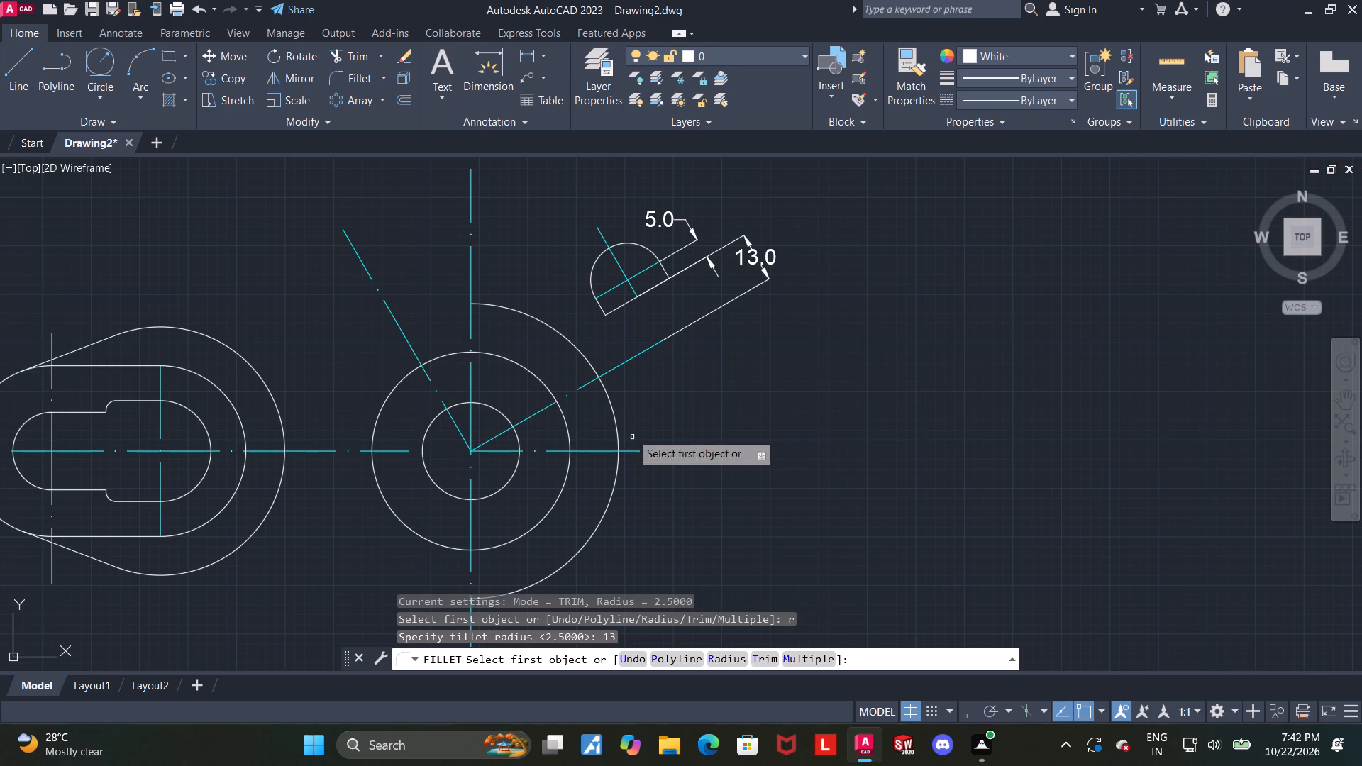
pyautogui.click(619, 306)
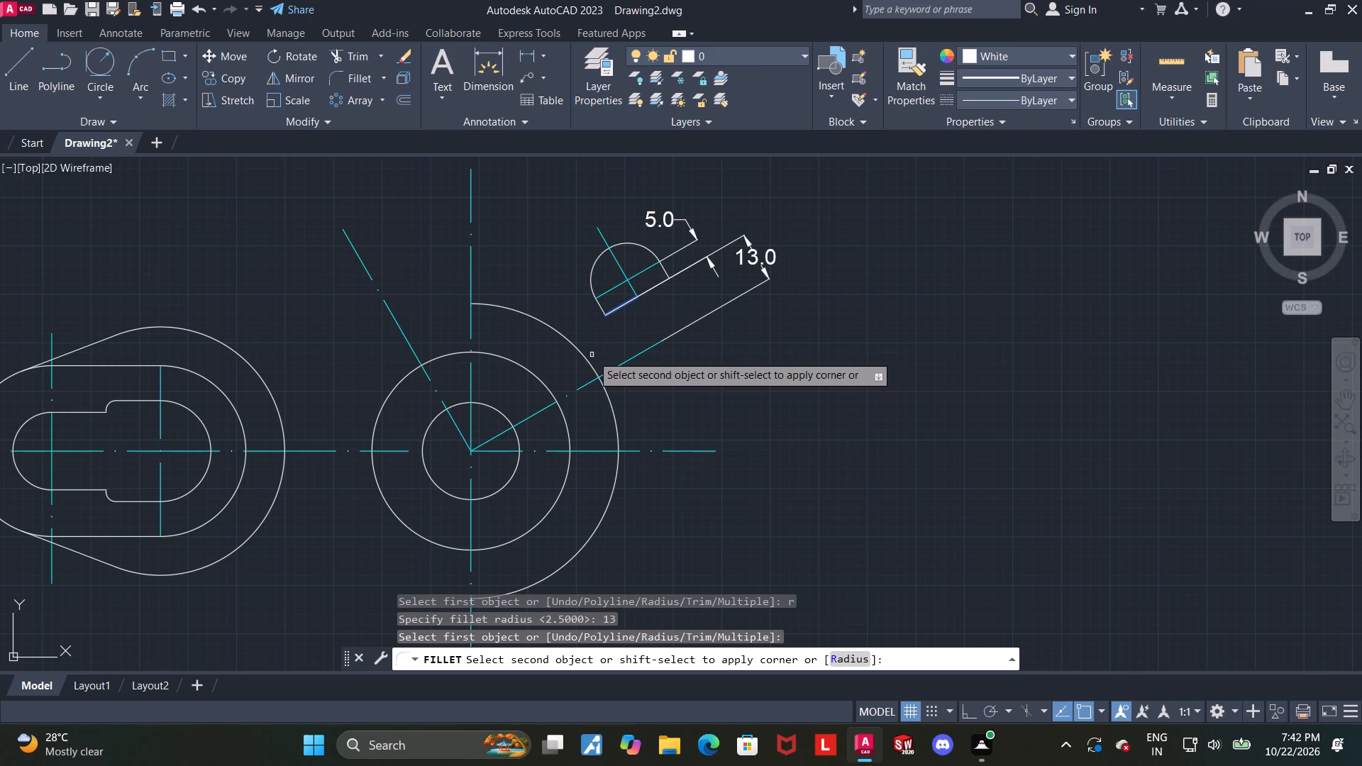
pyautogui.click(587, 357)
# Draw a radius 89 circle tangent to the larger full concentric circle and the curved top of the radius 9.5 profile.
pyautogui.scroll(-1, 812, 409)
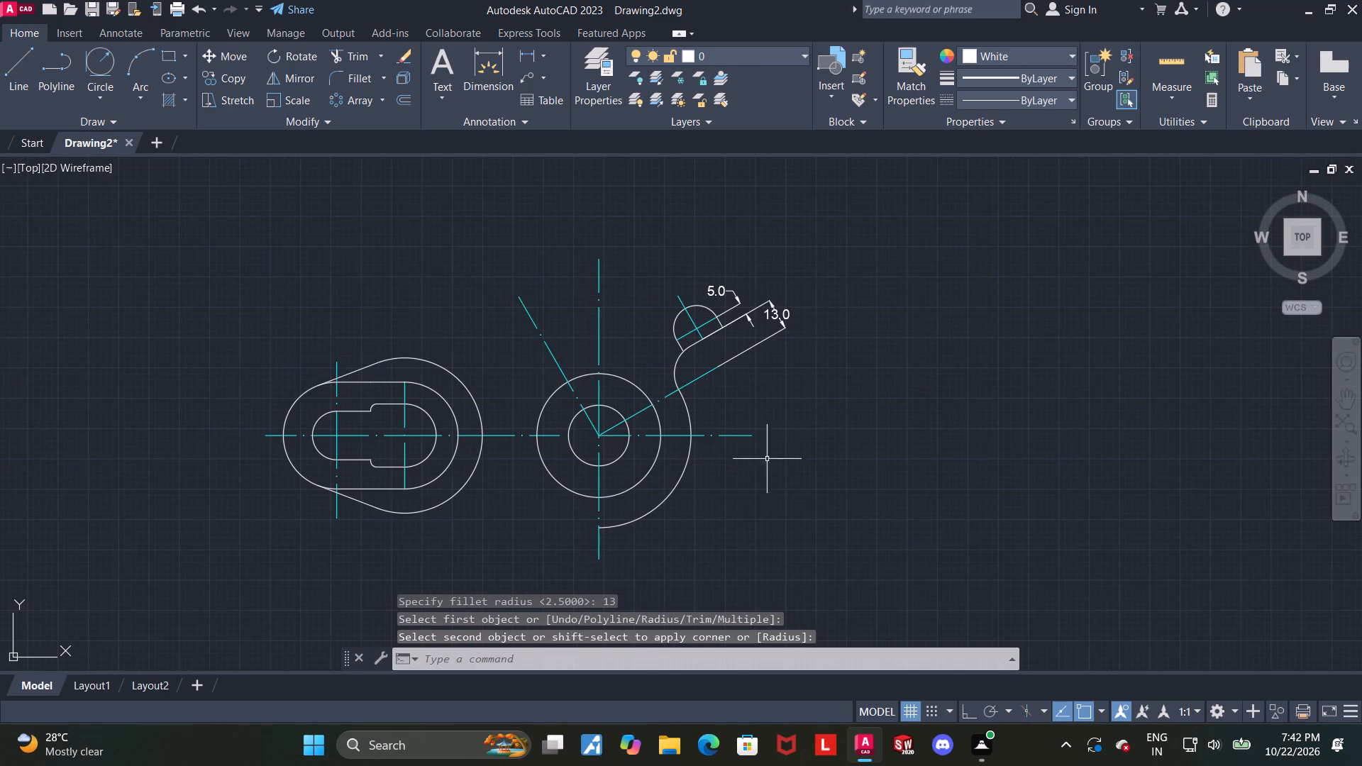
pyautogui.moveTo(738, 470); pyautogui.dragTo(702, 449, button='middle')
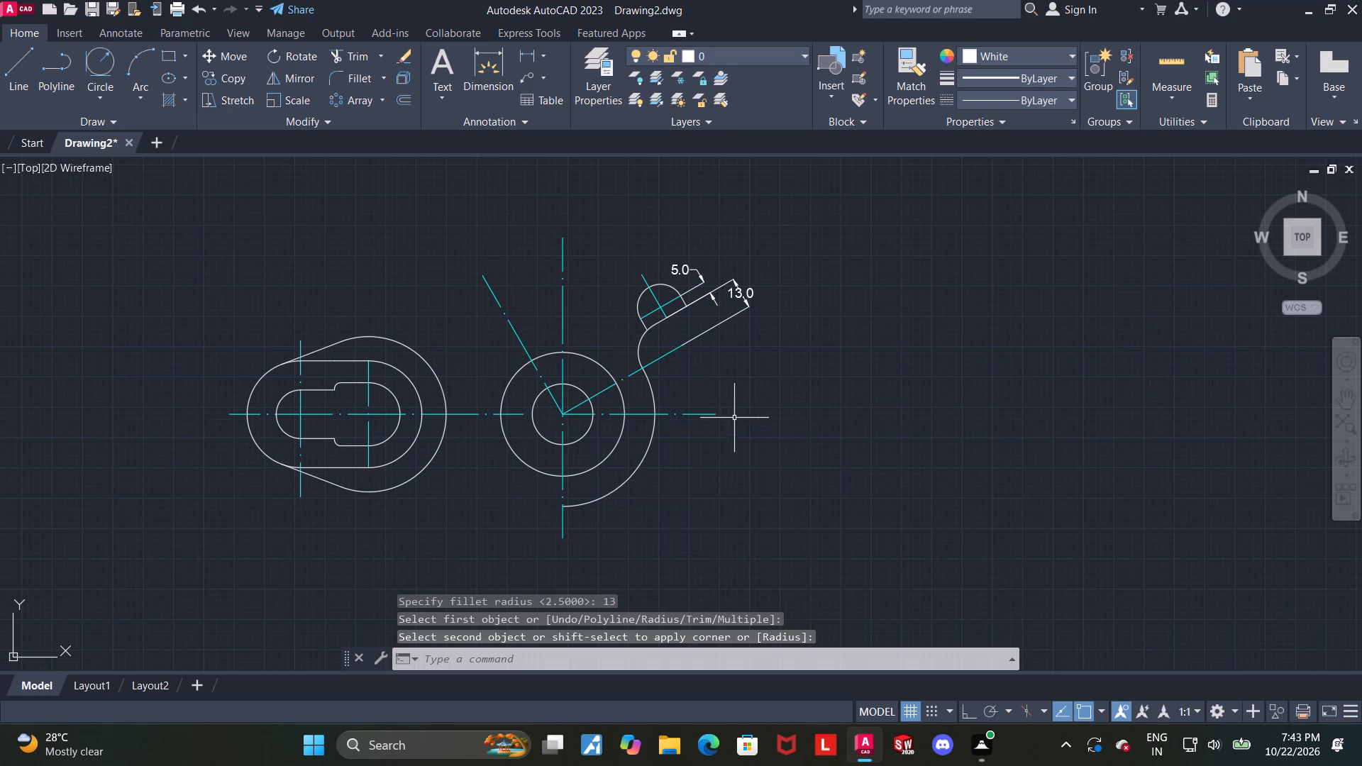
pyautogui.moveTo(863, 377); pyautogui.dragTo(799, 394, button='middle')
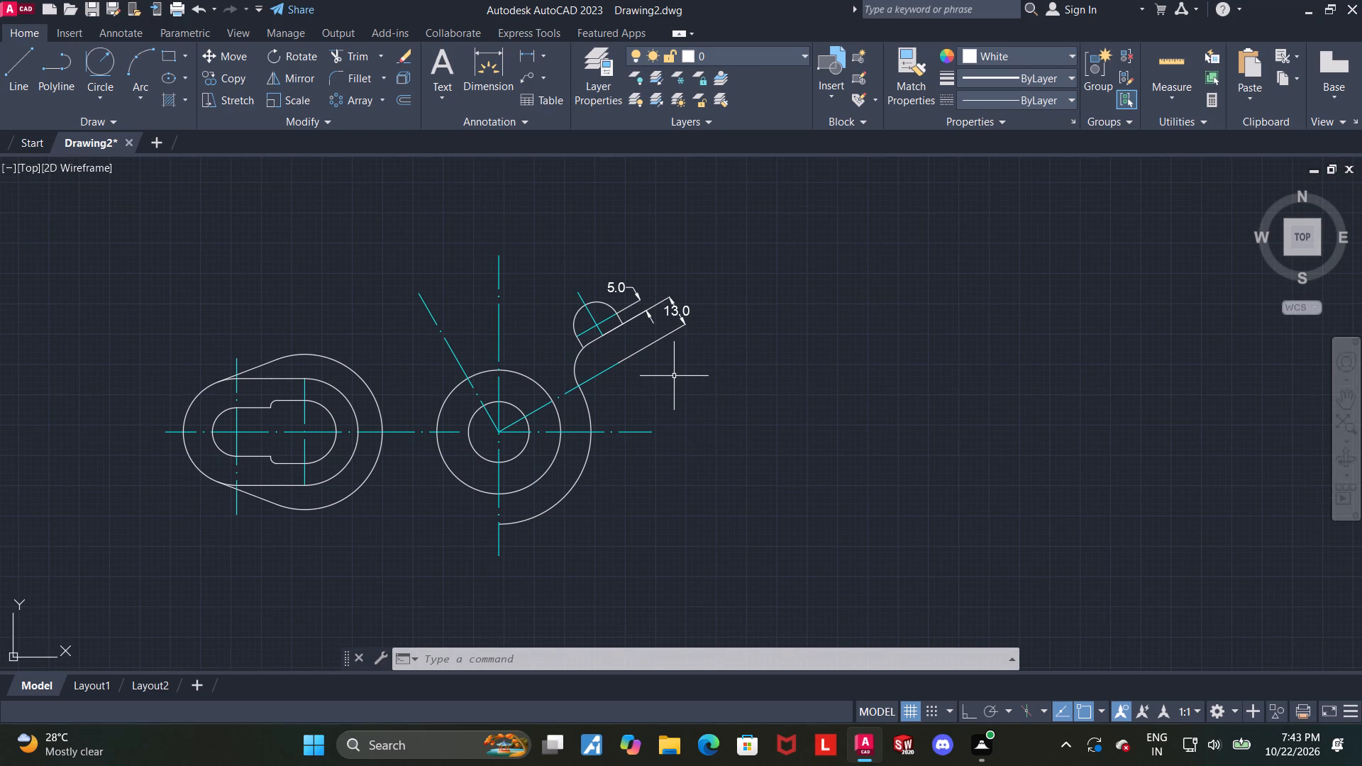
pyautogui.scroll(-1, 659, 379)
pyautogui.scroll(1, 636, 411)
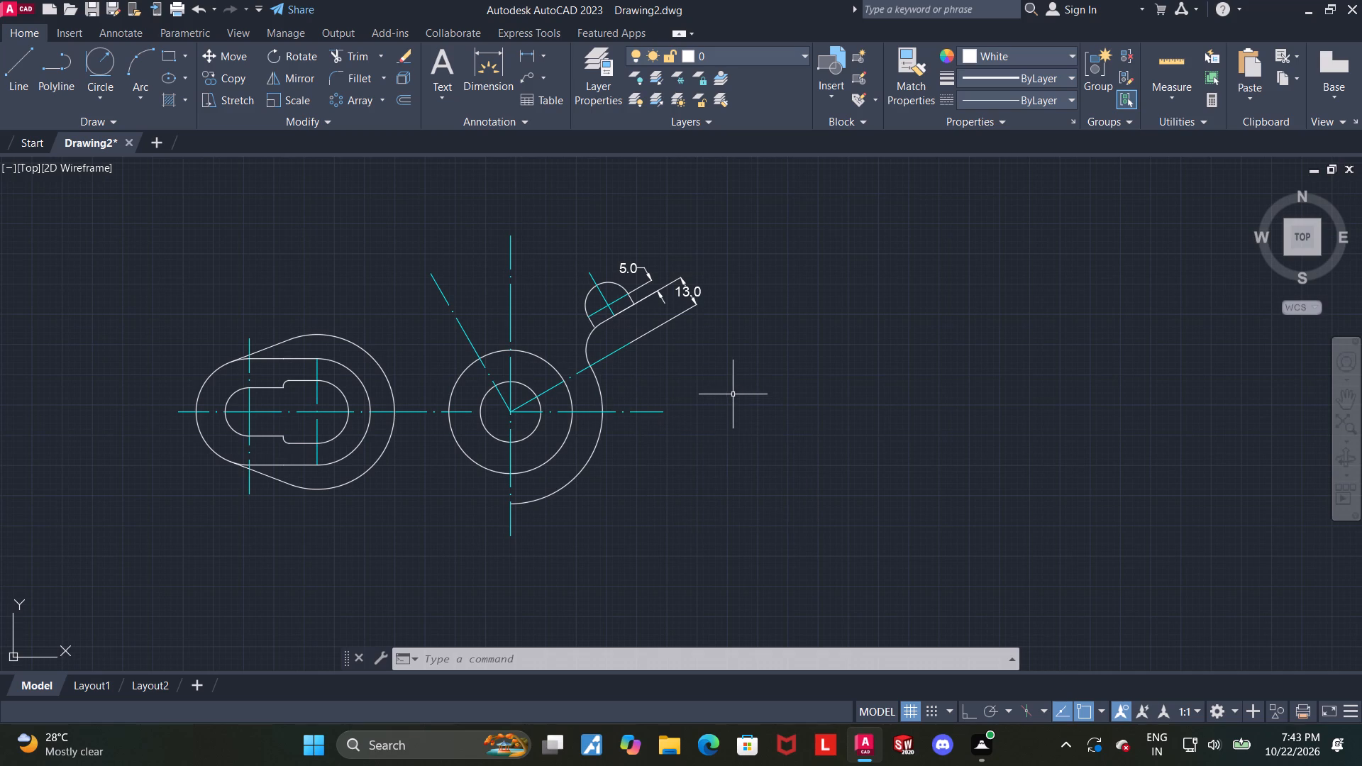
pyautogui.scroll(-1, 687, 379)
pyautogui.click(99, 73)
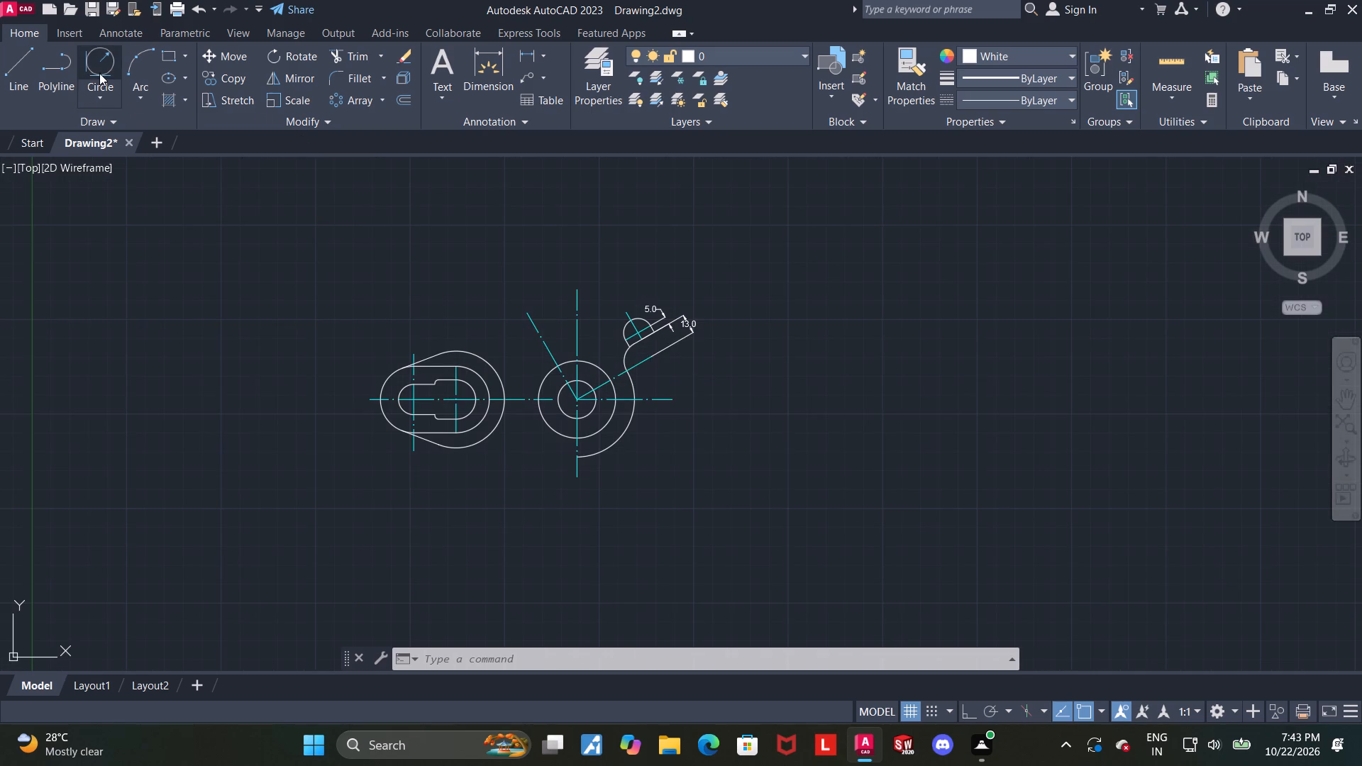
pyautogui.click(539, 380)
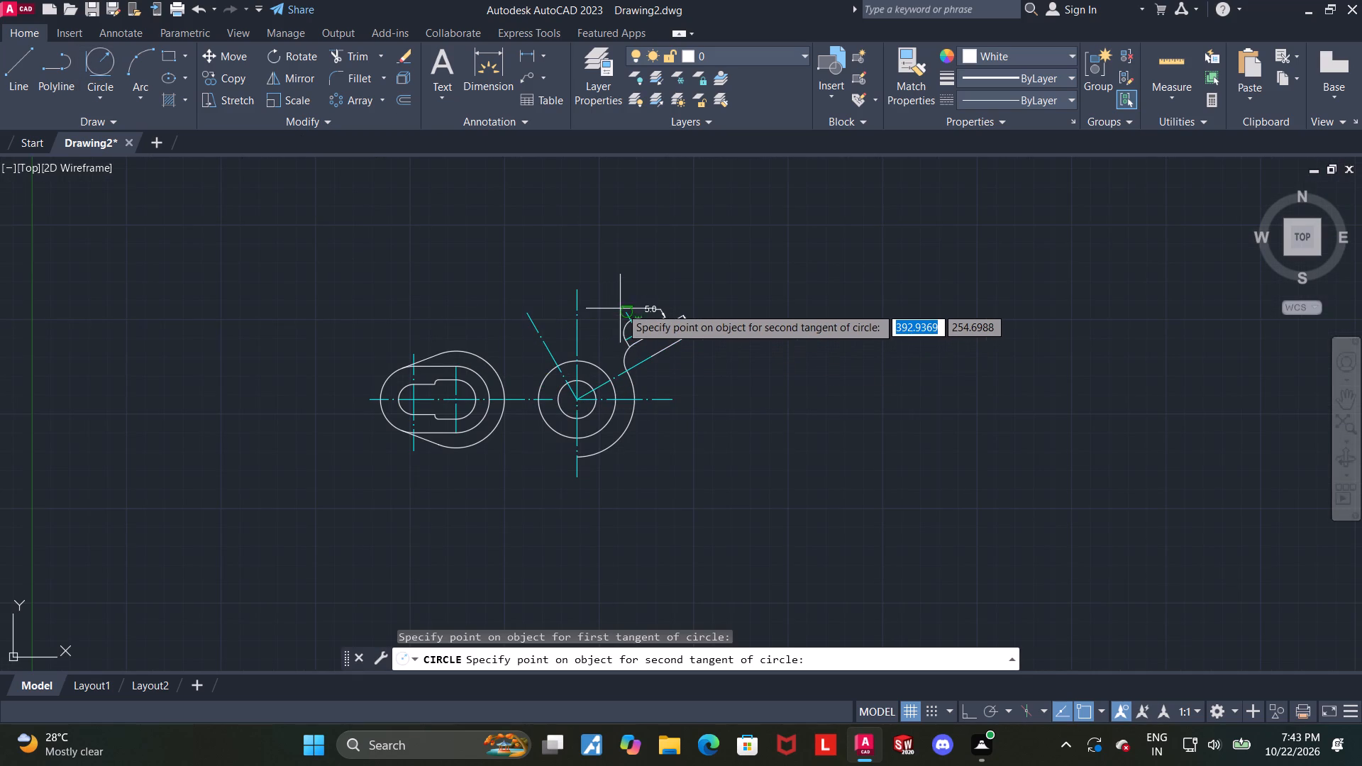
pyautogui.scroll(-1, 621, 306)
pyautogui.scroll(3, 627, 313)
pyautogui.click(639, 318)
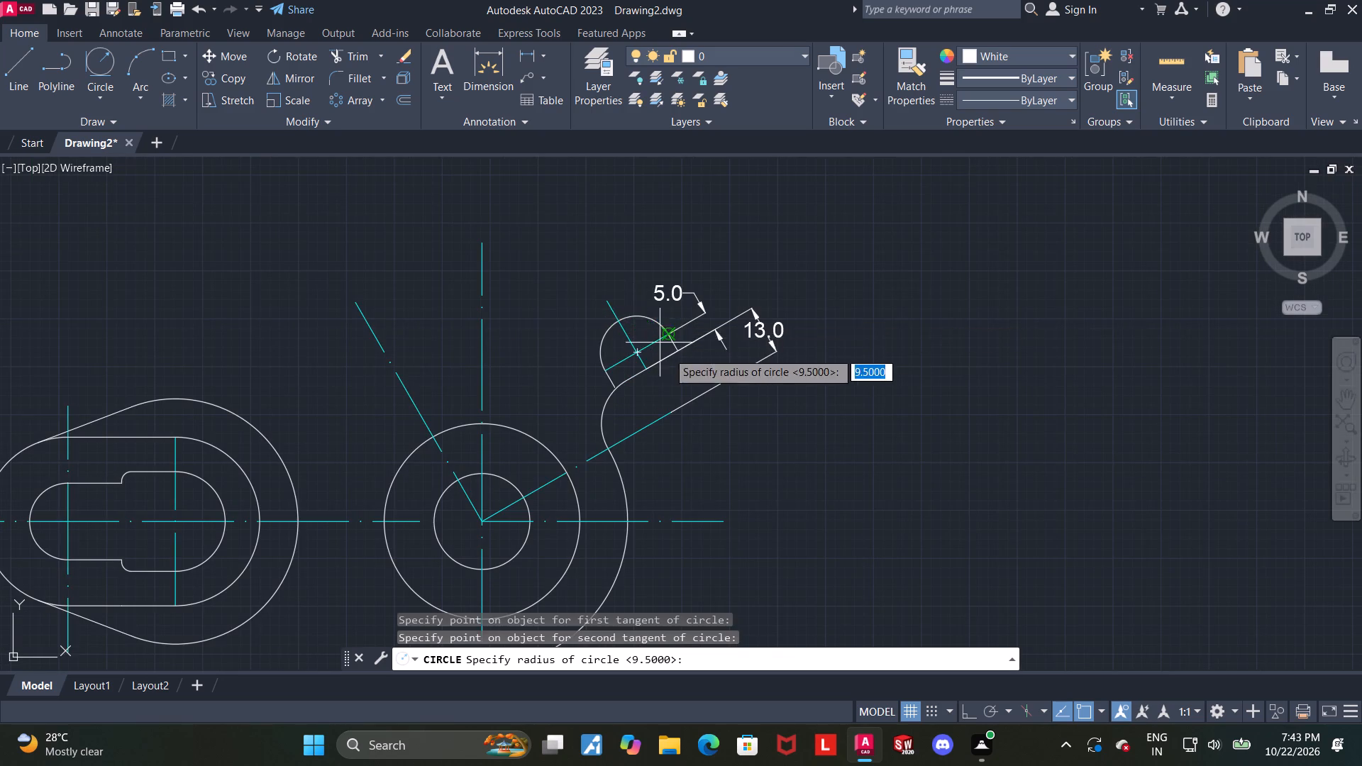
pyautogui.scroll(-2, 684, 372)
pyautogui.write('89')
pyautogui.press('Return')
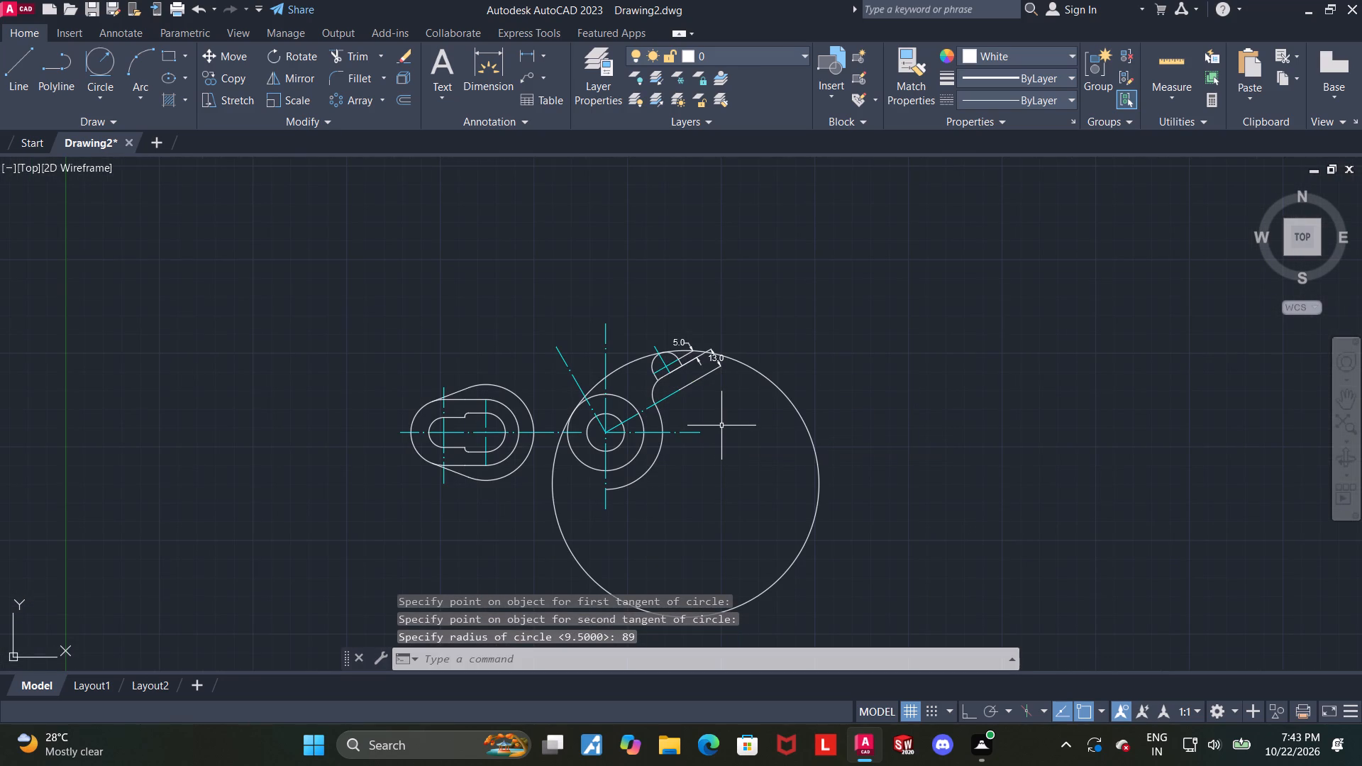
# Trim the radius 89 circle to keep only the arc between the larger full concentric circle and the radius 9.5 profile.
pyautogui.click(338, 60)
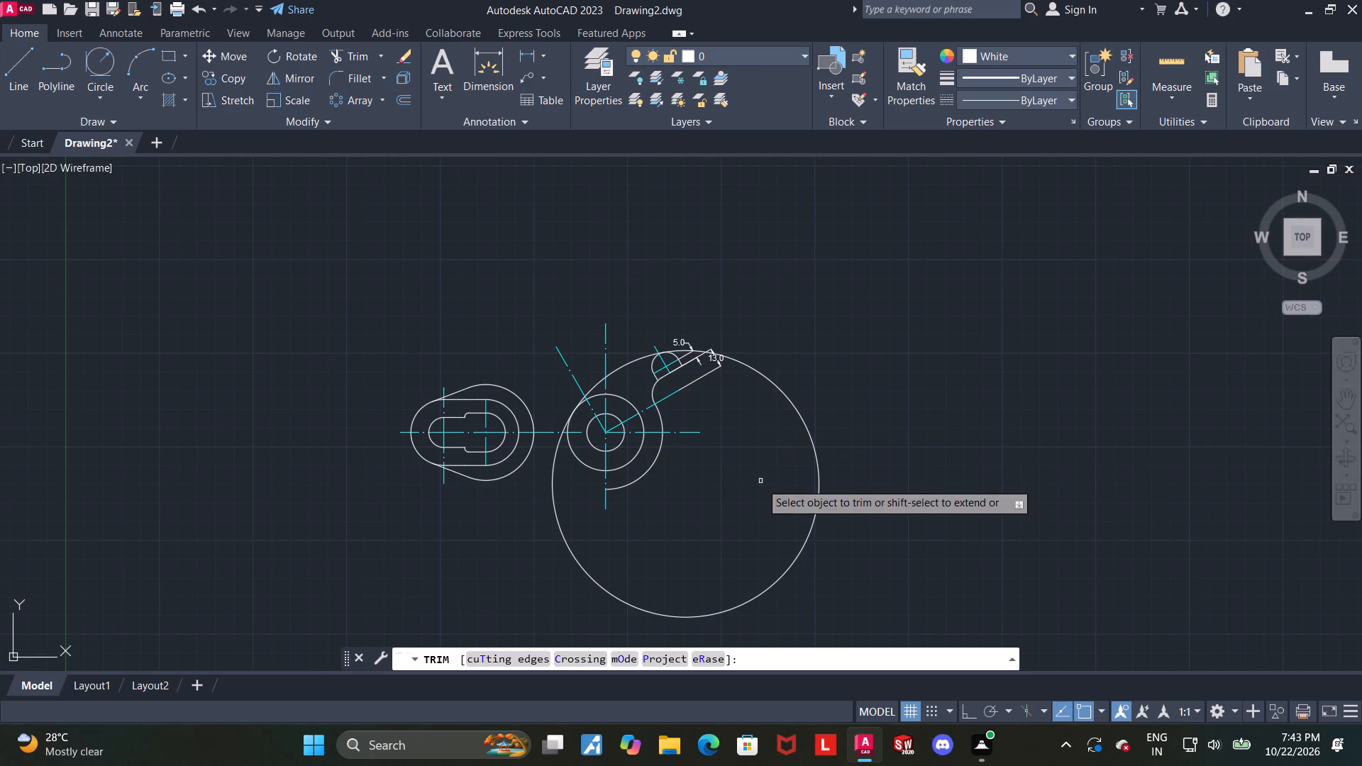
pyautogui.moveTo(760, 484); pyautogui.dragTo(902, 445)
pyautogui.scroll(3, 526, 443)
pyautogui.click(669, 386)
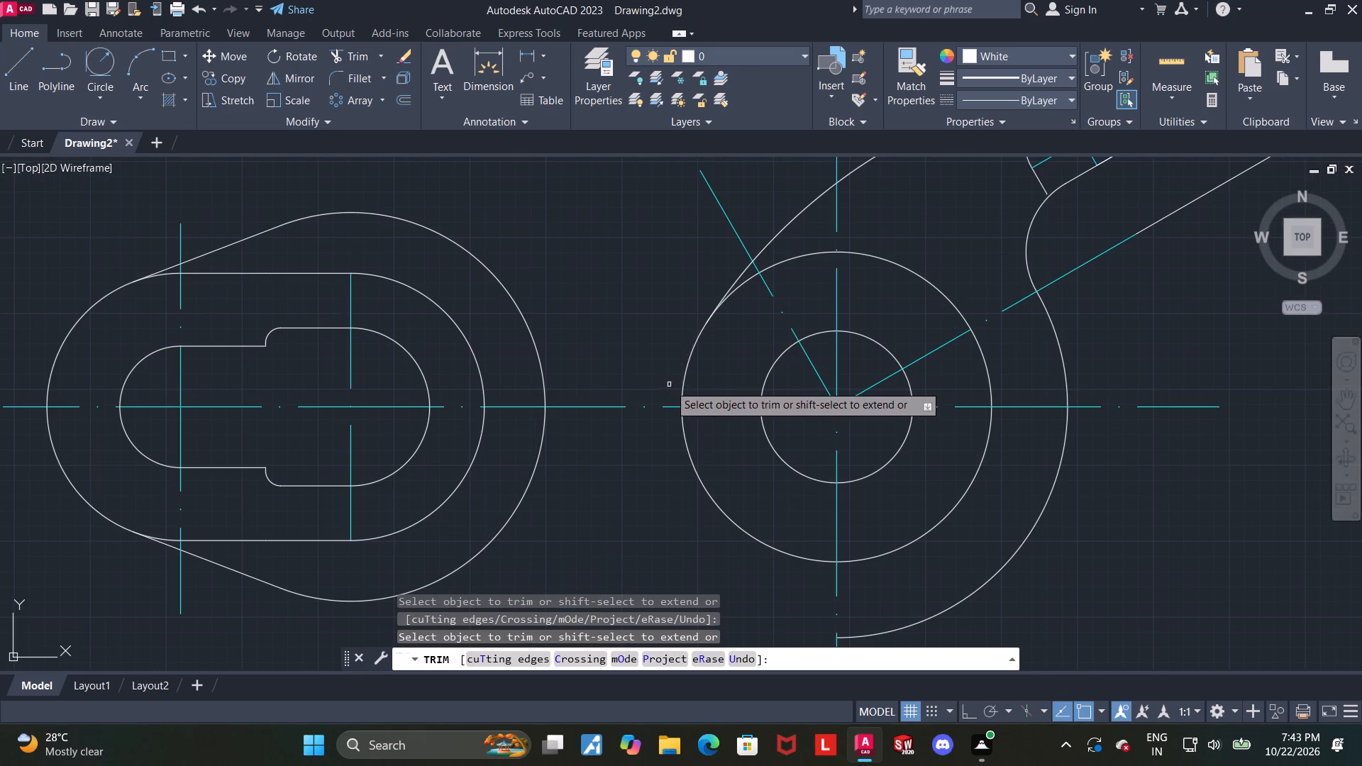
pyautogui.scroll(-3, 669, 384)
pyautogui.scroll(3, 821, 302)
pyautogui.scroll(-4, 645, 346)
pyautogui.scroll(1, 609, 382)
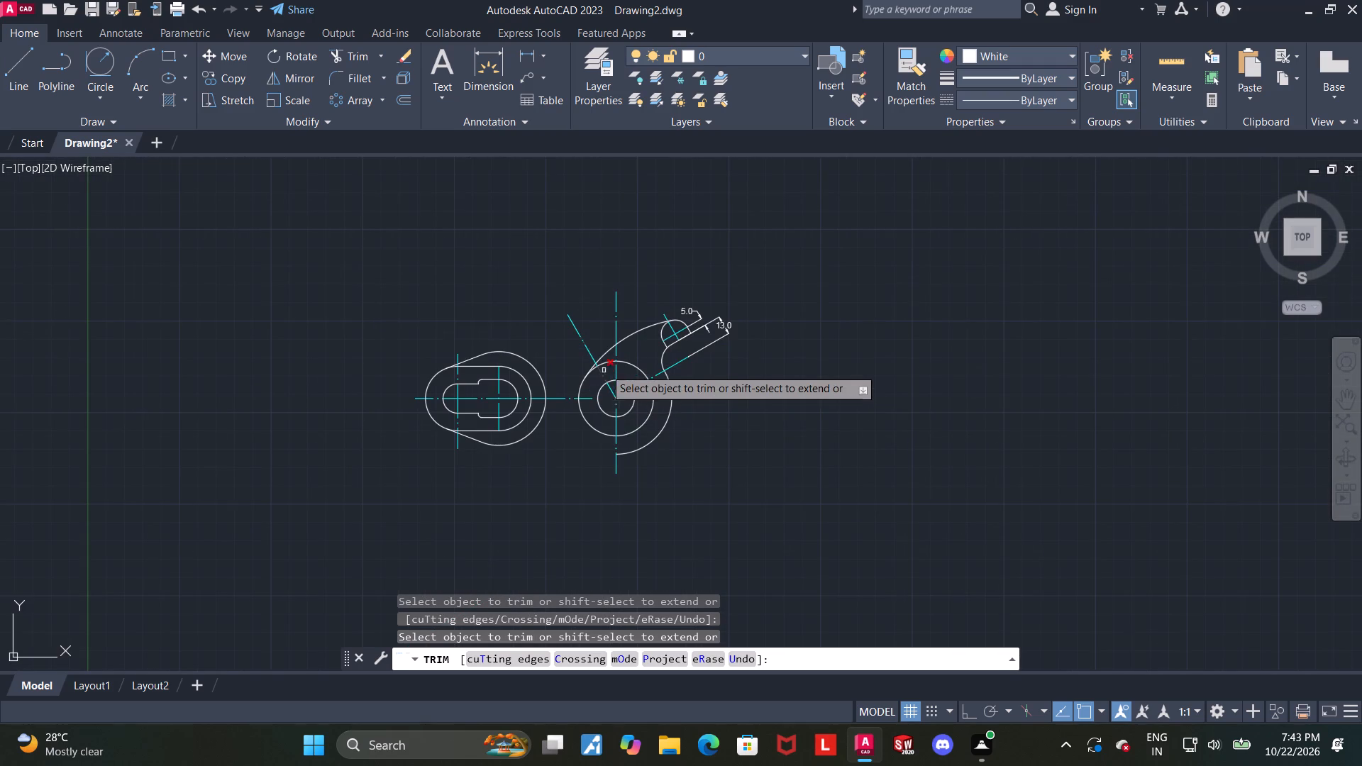
pyautogui.scroll(1, 674, 420)
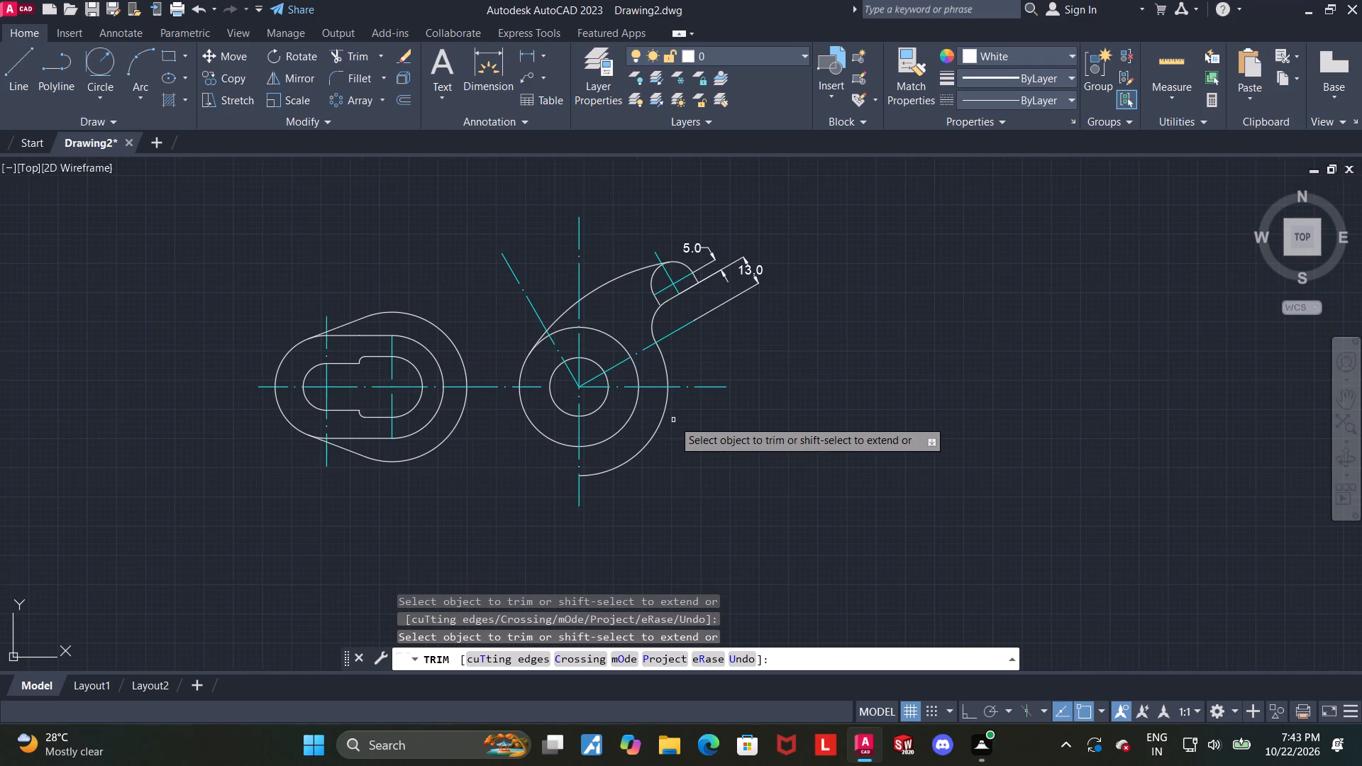
pyautogui.press('Escape')
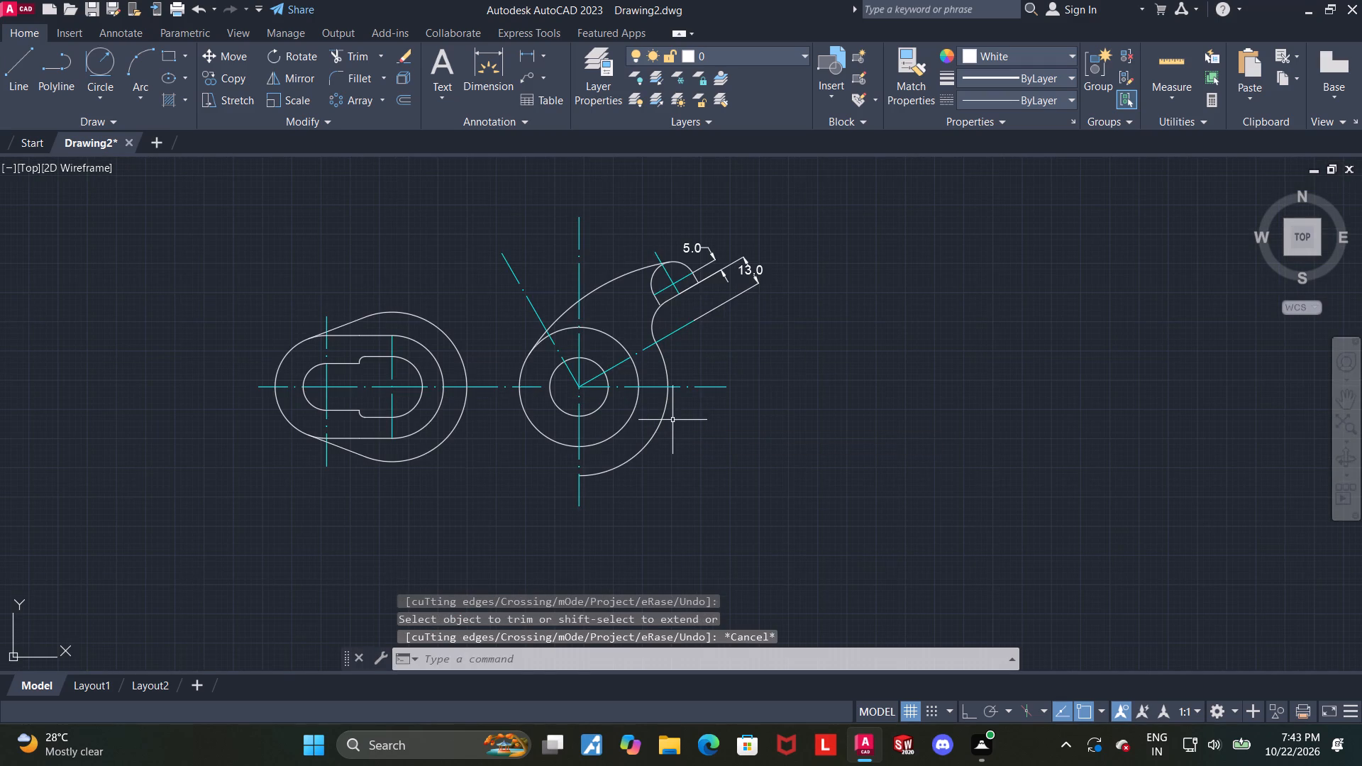
pyautogui.press('Escape')
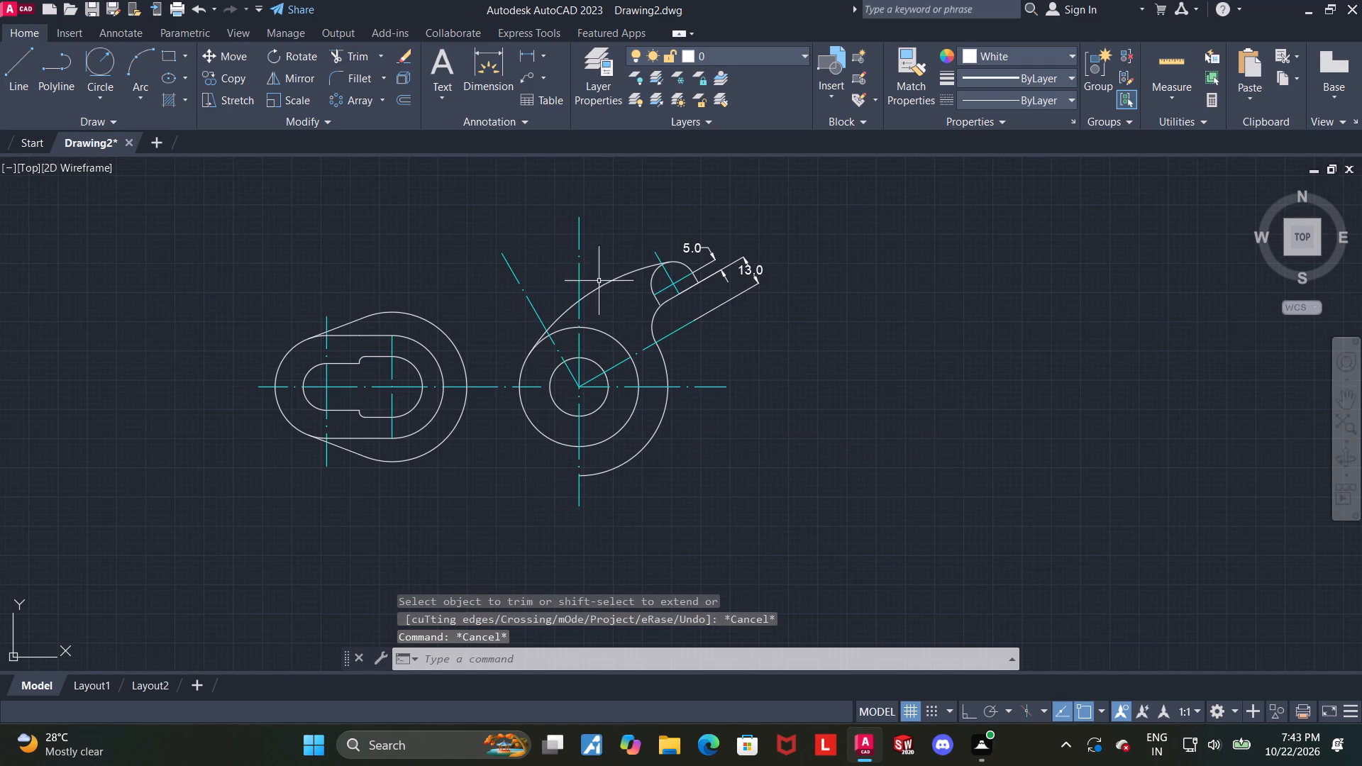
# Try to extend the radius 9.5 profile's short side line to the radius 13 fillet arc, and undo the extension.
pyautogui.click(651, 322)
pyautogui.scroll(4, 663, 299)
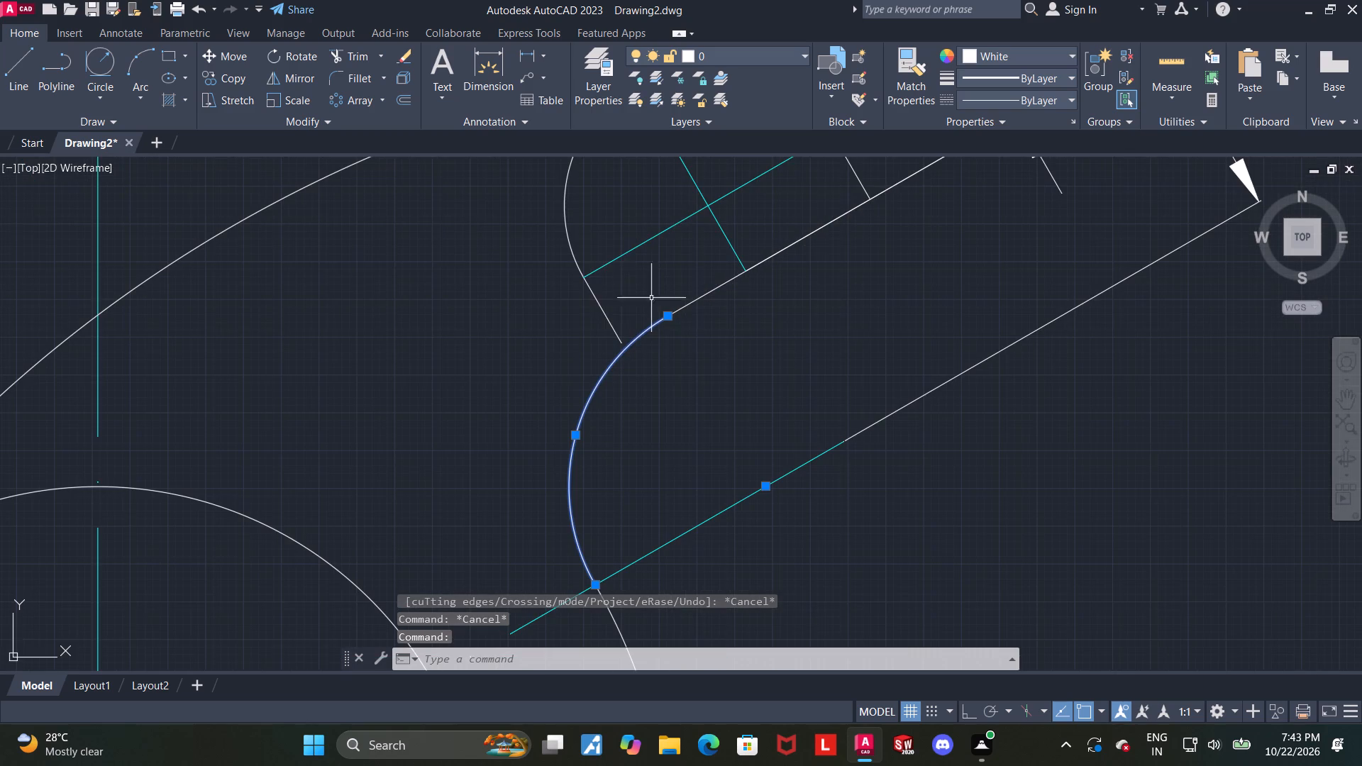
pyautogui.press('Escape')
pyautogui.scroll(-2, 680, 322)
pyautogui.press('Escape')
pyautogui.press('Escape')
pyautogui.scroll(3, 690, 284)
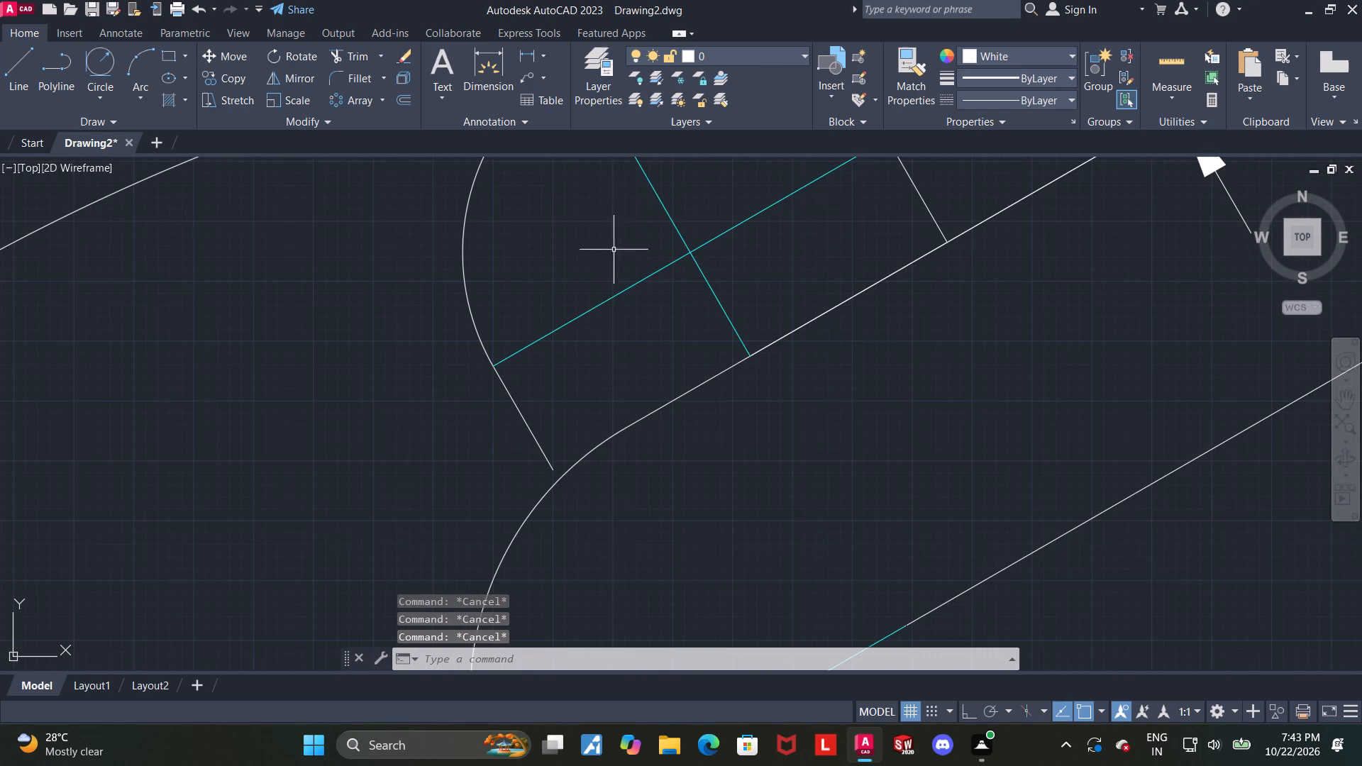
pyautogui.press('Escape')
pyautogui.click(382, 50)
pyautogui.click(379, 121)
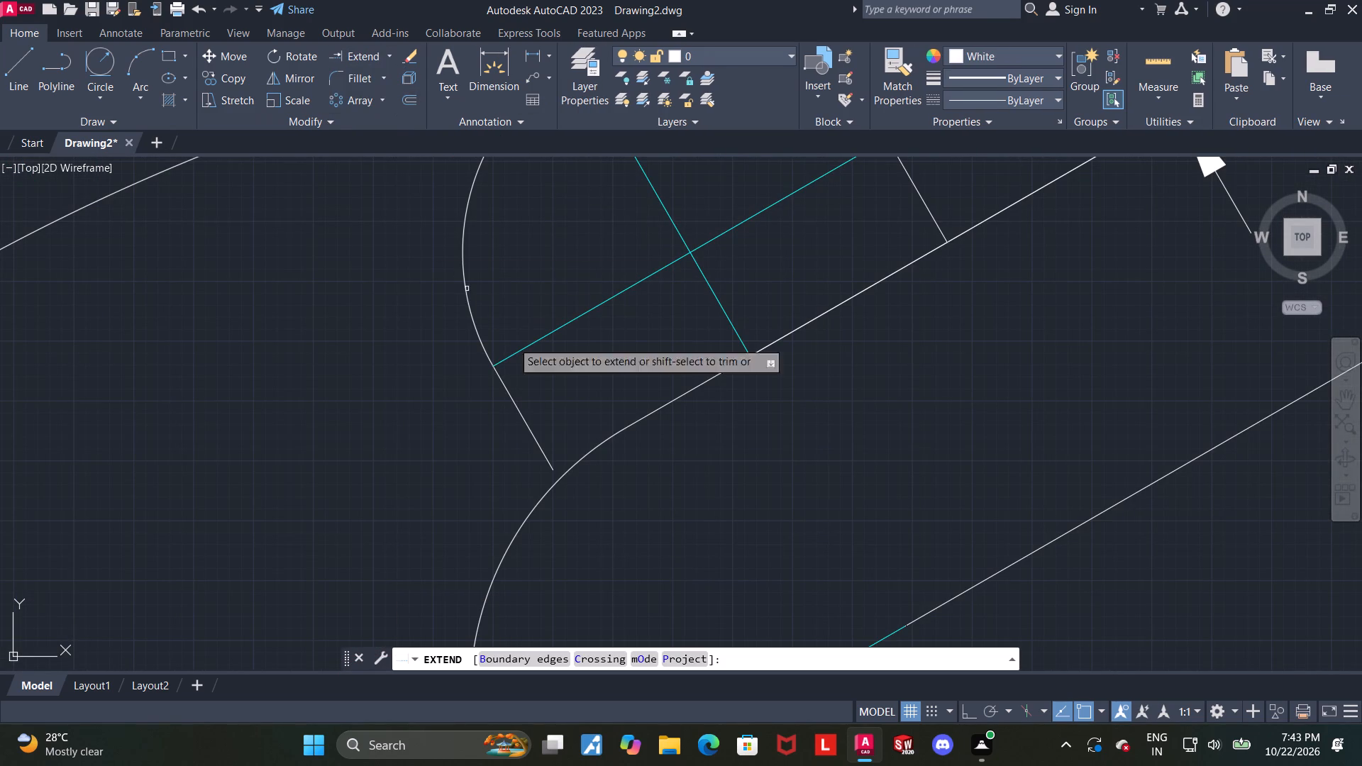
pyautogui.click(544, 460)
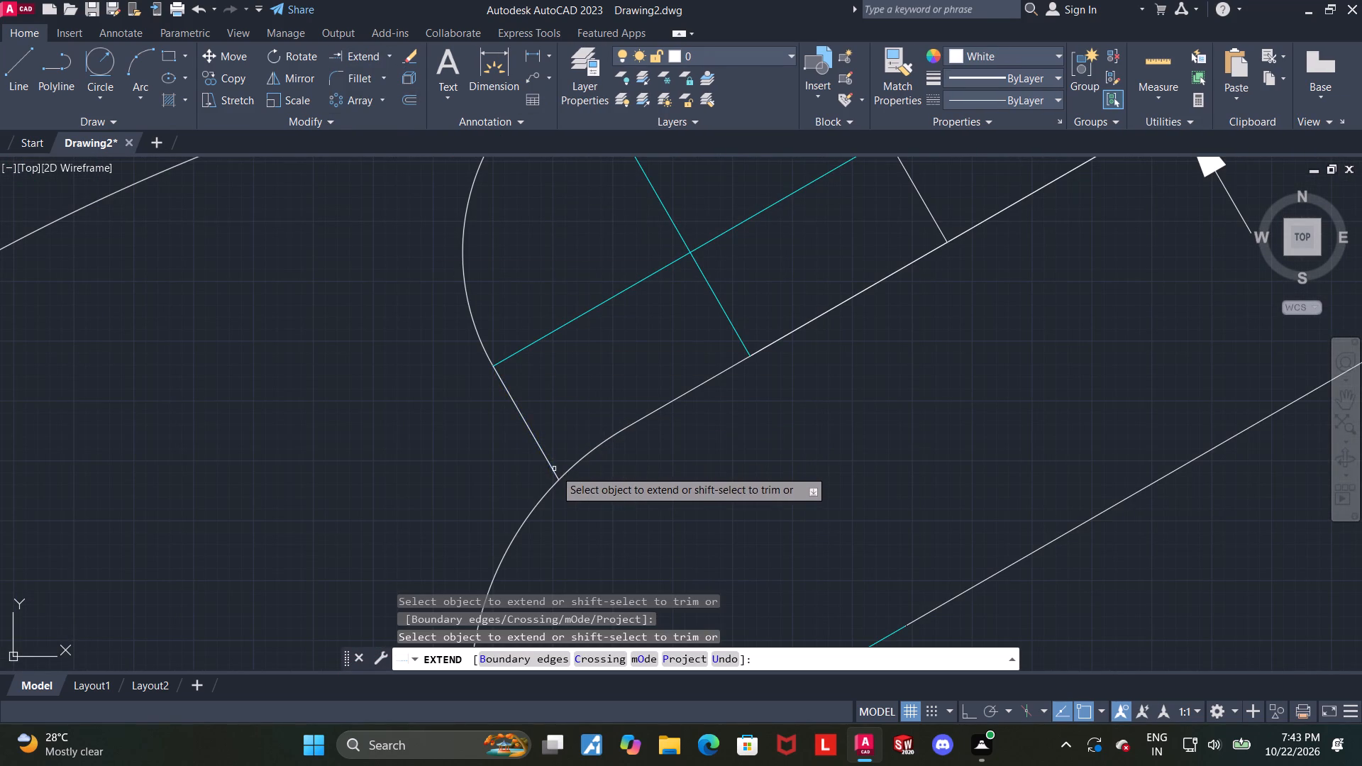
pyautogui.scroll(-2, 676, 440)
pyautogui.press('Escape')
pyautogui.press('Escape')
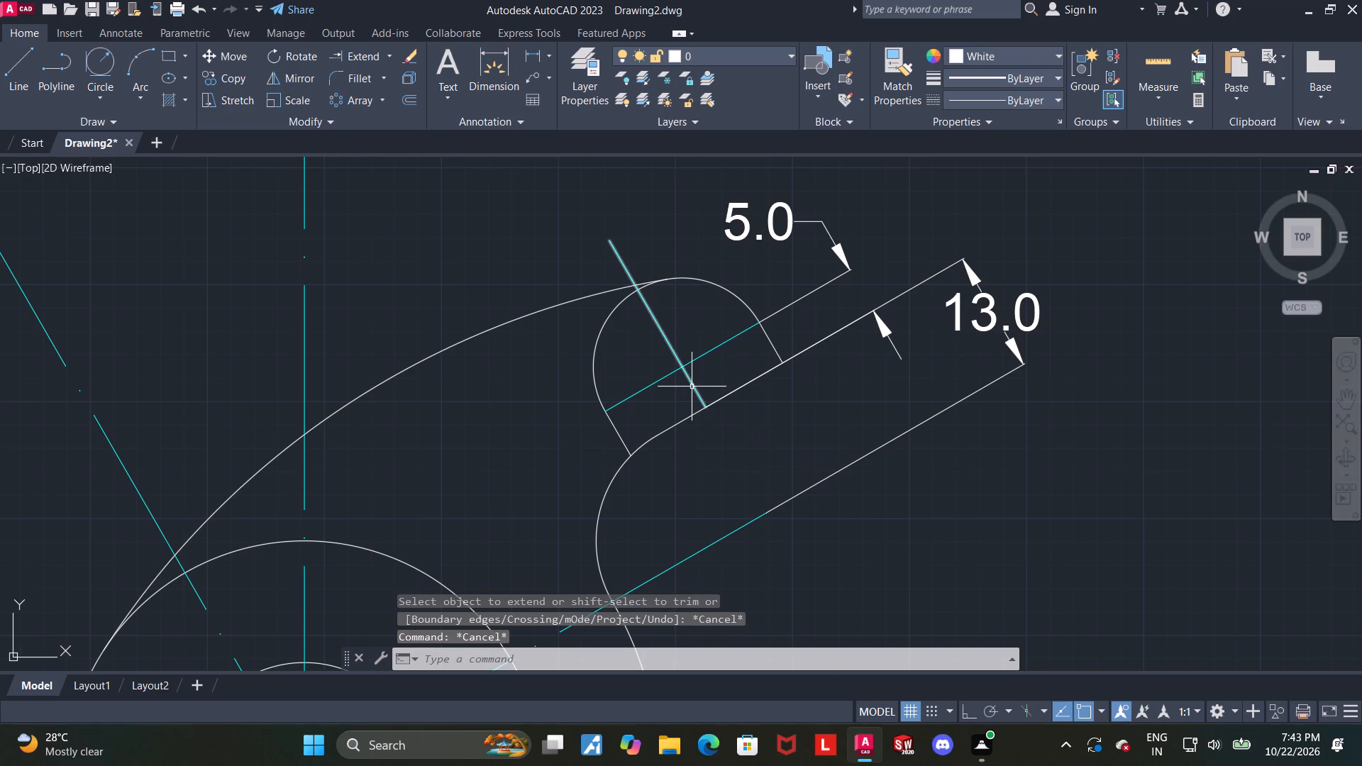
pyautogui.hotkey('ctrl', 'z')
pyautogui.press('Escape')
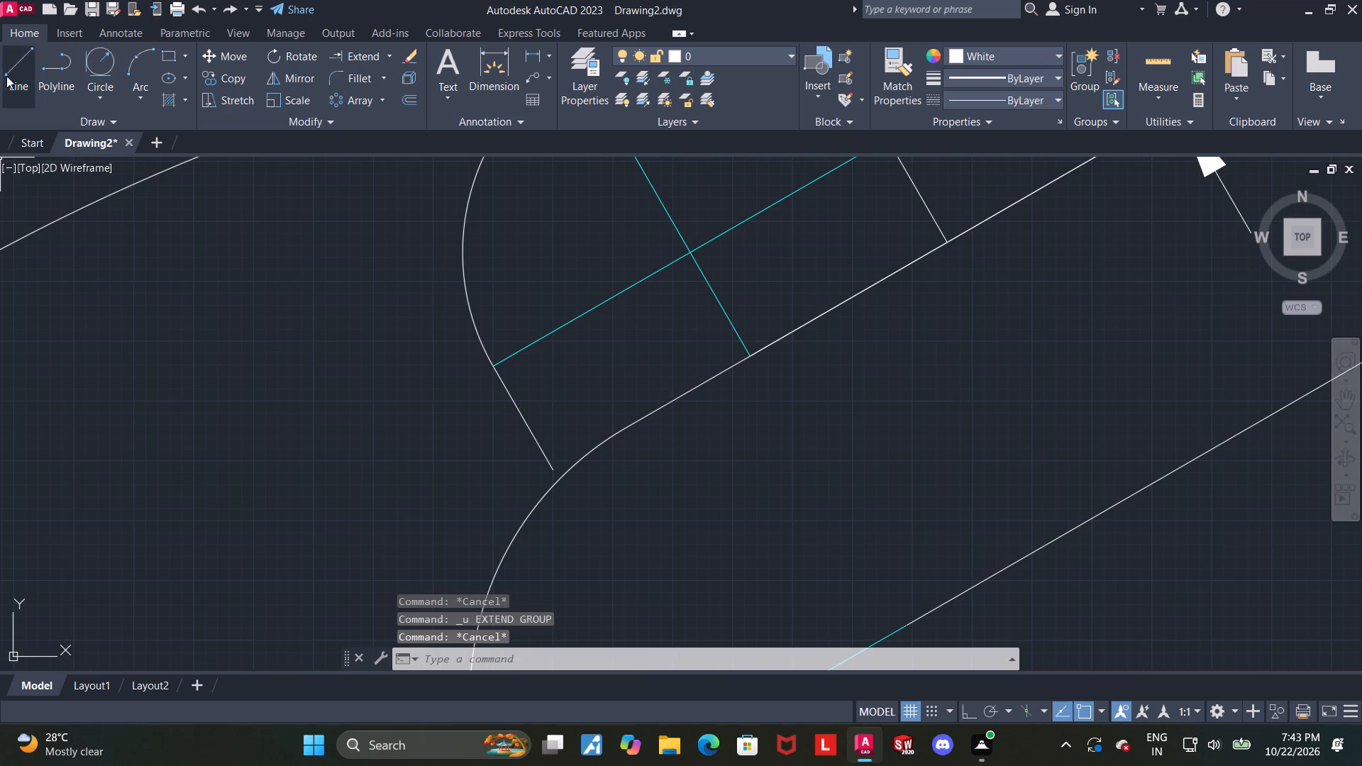
# Draw a line about 3.8 long at 30° from the short side line's lower end to the fillet's start on the base line.
pyautogui.click(6, 75)
pyautogui.scroll(1, 565, 463)
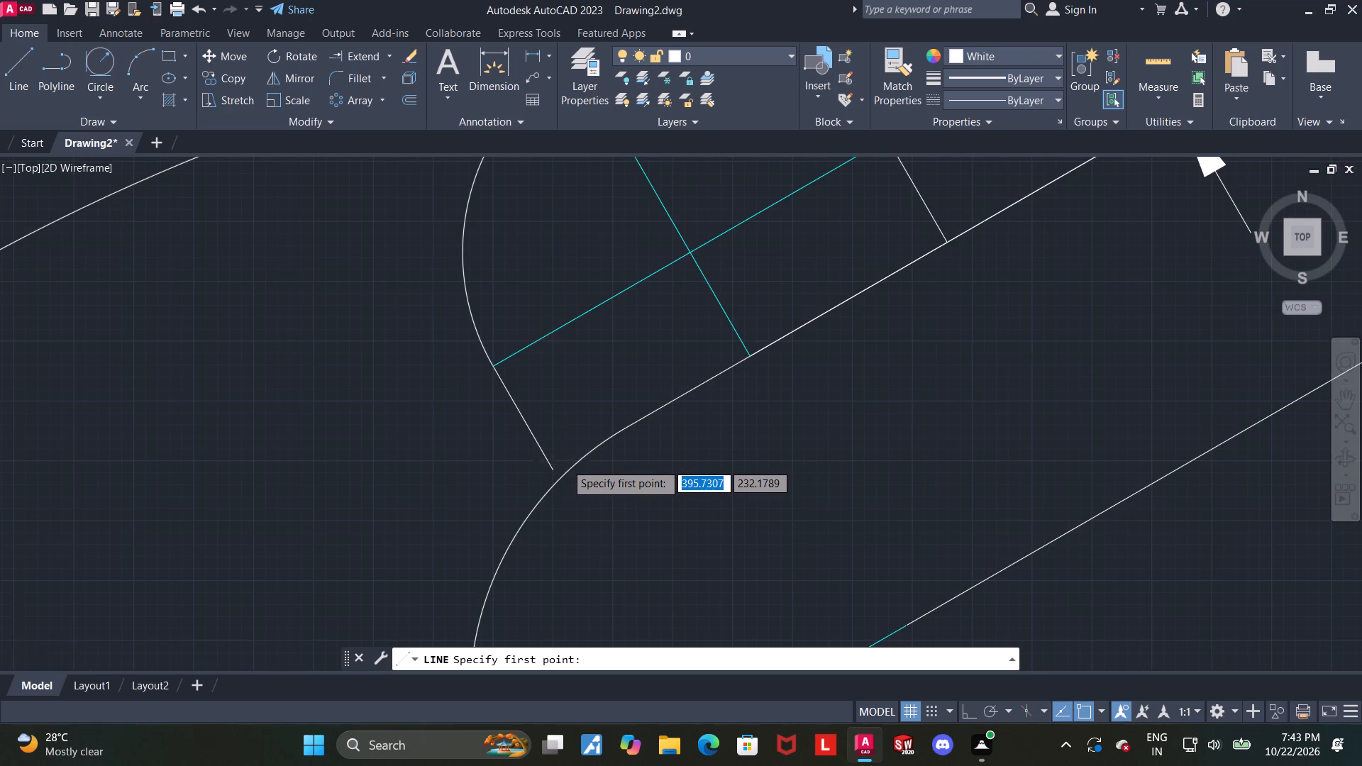
pyautogui.click(547, 478)
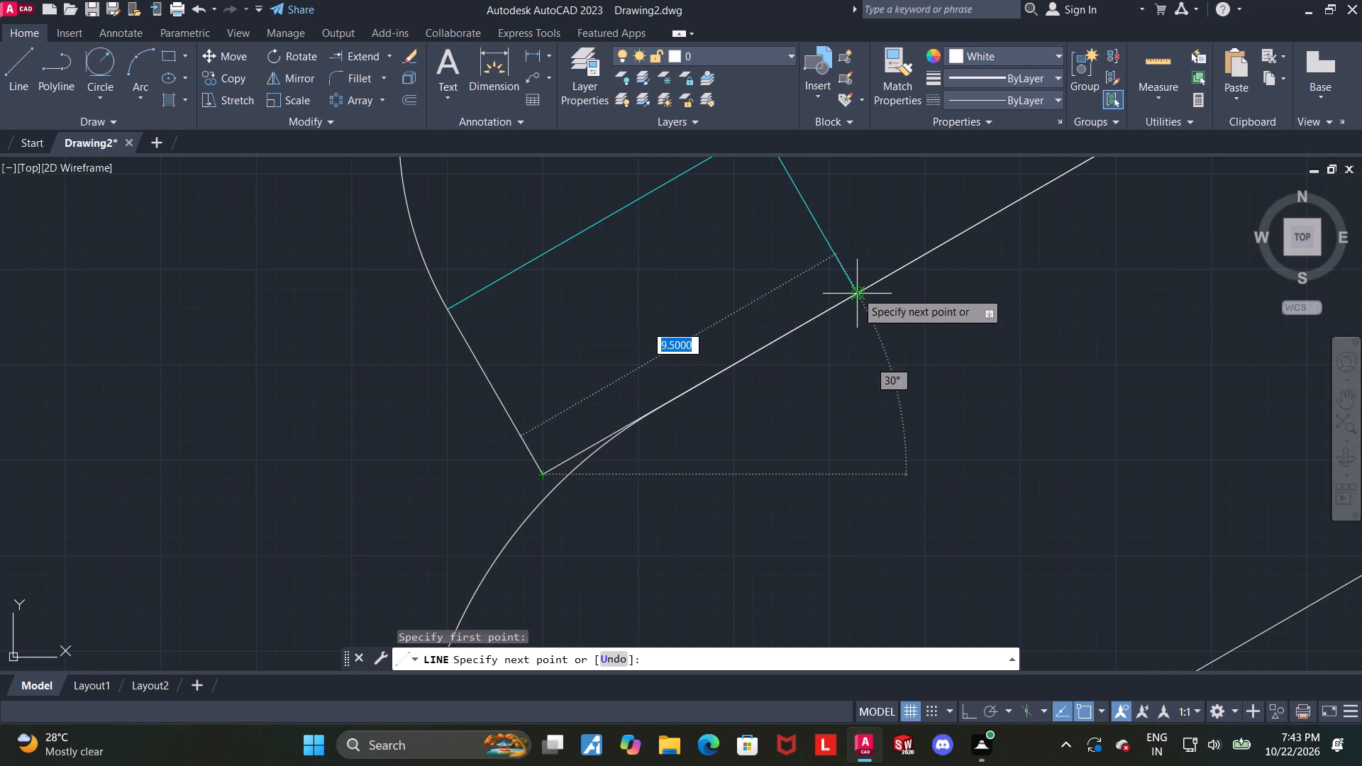
pyautogui.click(659, 407)
pyautogui.press('Escape')
pyautogui.press('Escape')
pyautogui.press('Escape')
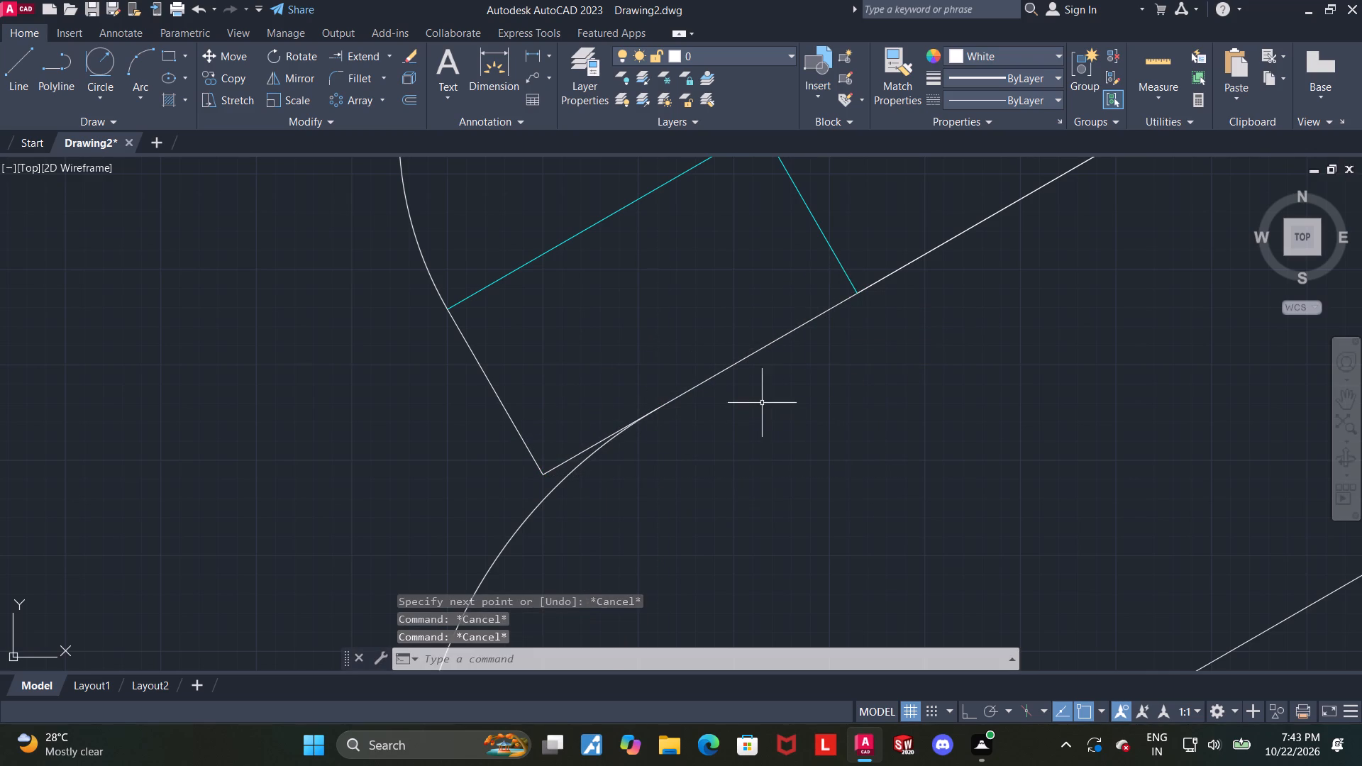
pyautogui.press('Escape')
pyautogui.press('Escape')
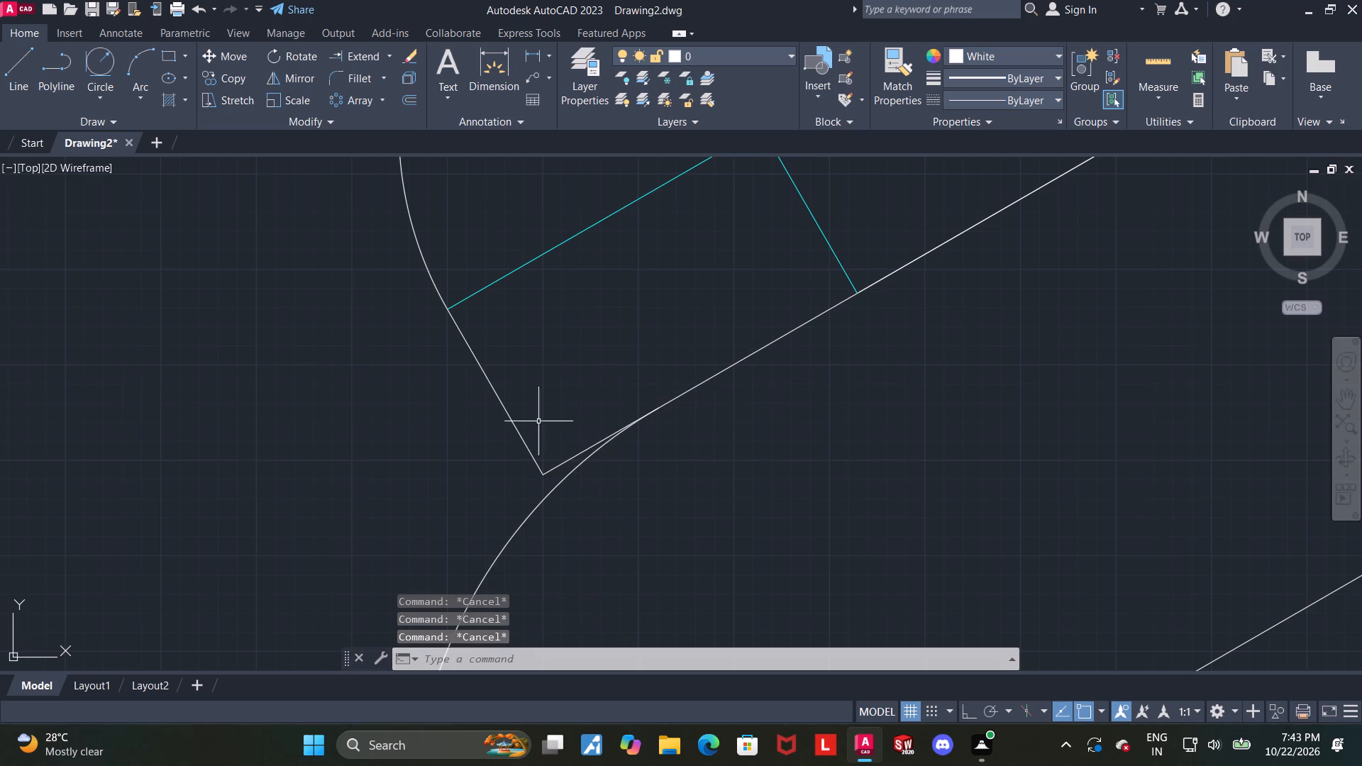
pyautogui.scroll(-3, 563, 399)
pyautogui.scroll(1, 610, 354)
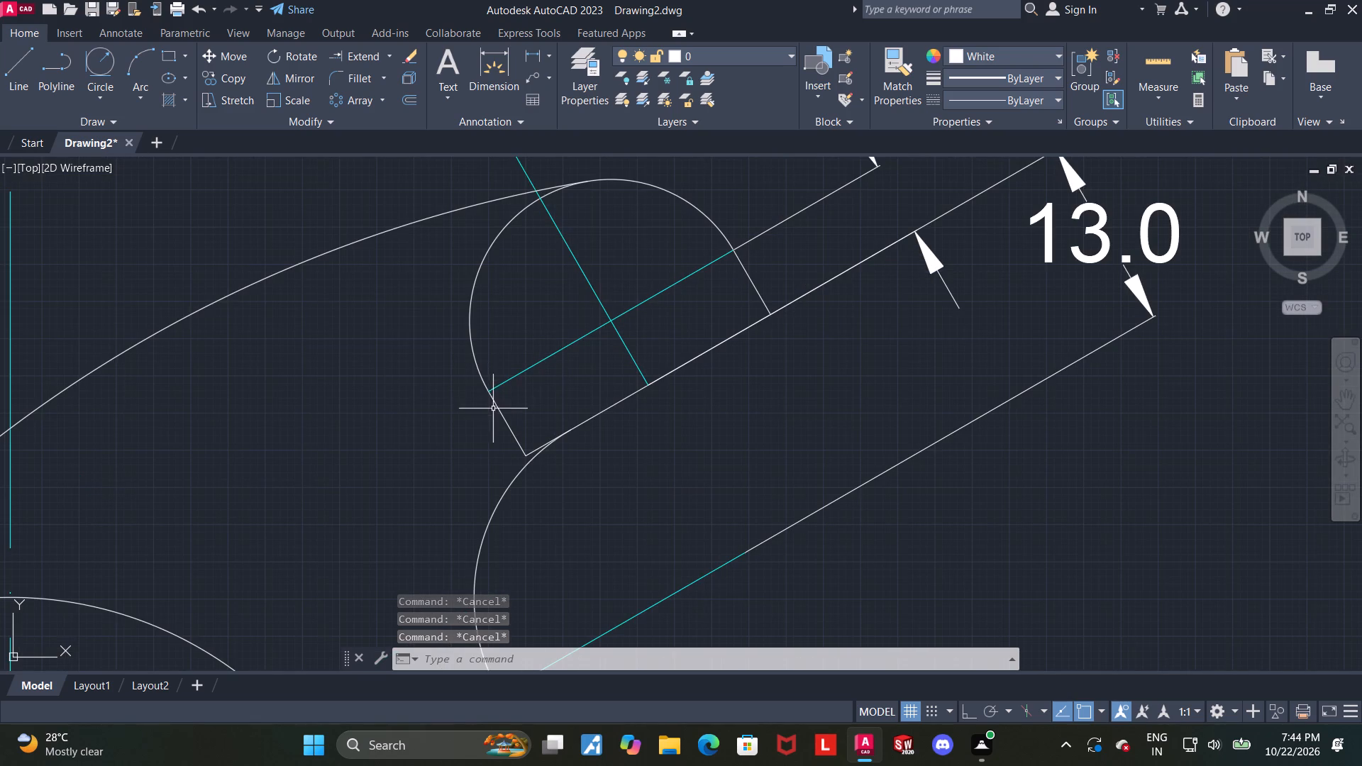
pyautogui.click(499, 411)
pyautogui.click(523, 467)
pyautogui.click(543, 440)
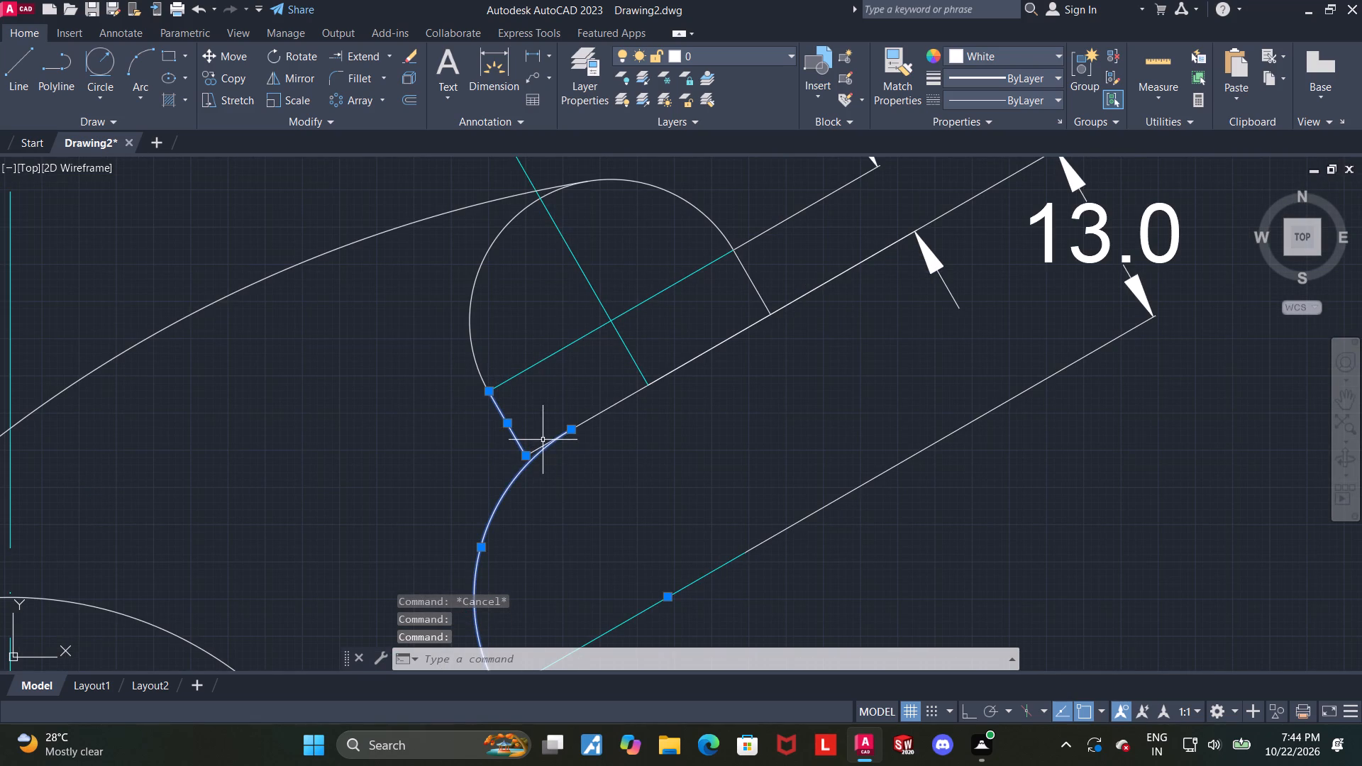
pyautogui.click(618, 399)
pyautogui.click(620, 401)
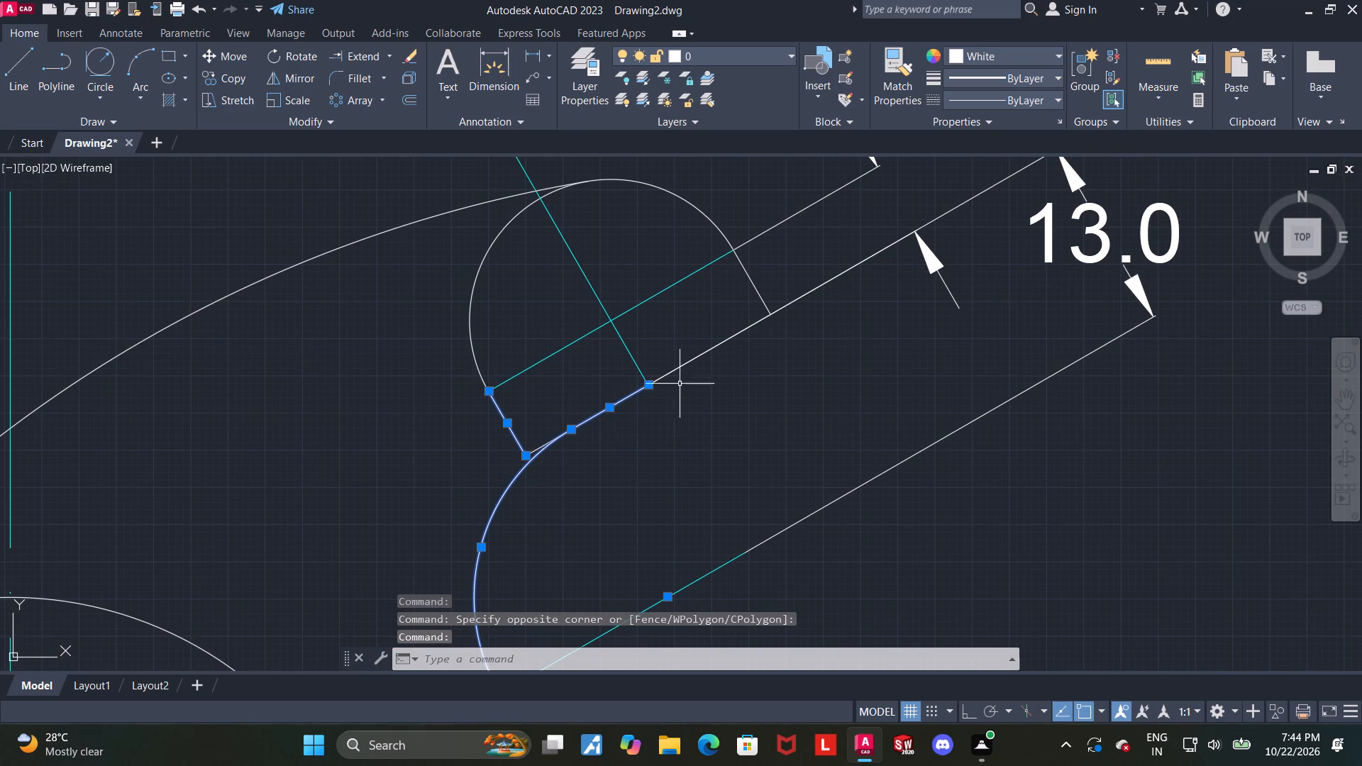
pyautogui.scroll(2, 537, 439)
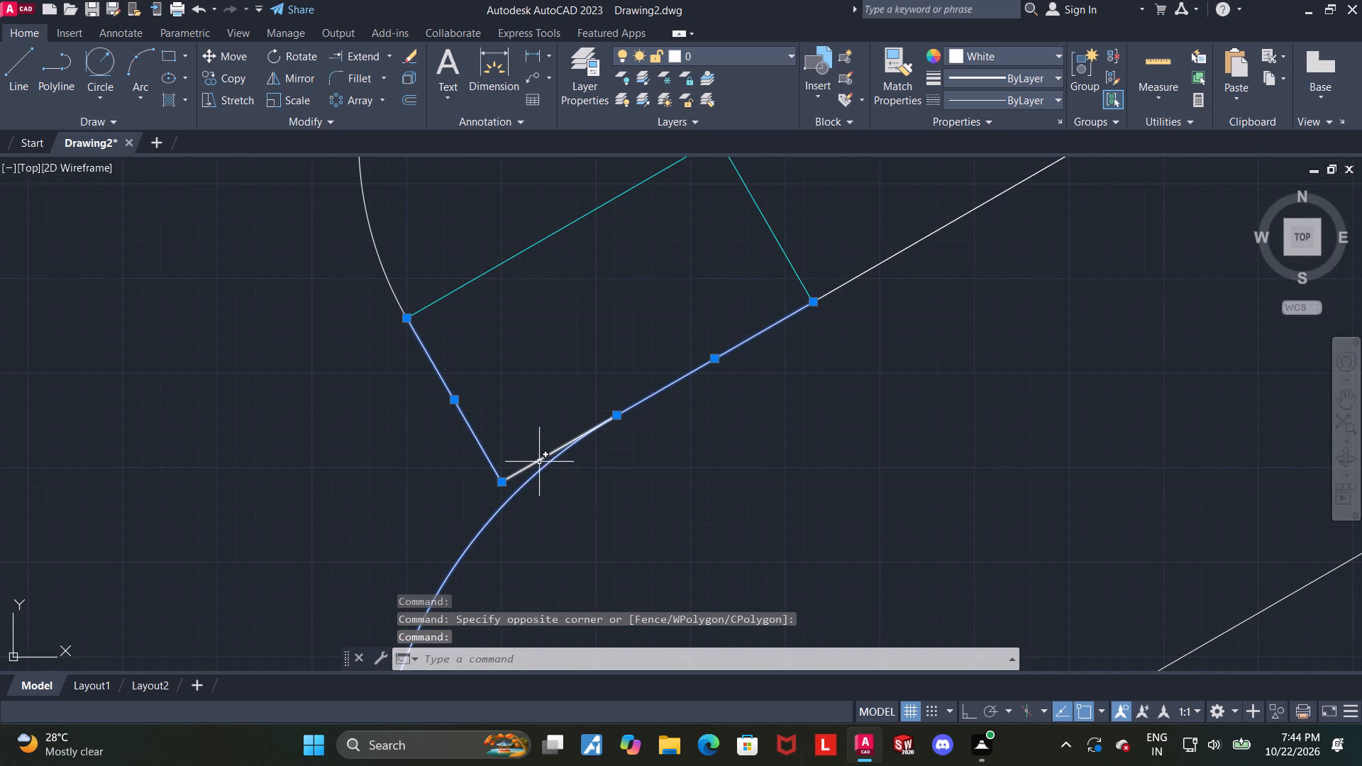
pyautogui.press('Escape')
# Join the new corner line with the adjoining segment of the profile's base line into a single line.
pyautogui.click(549, 450)
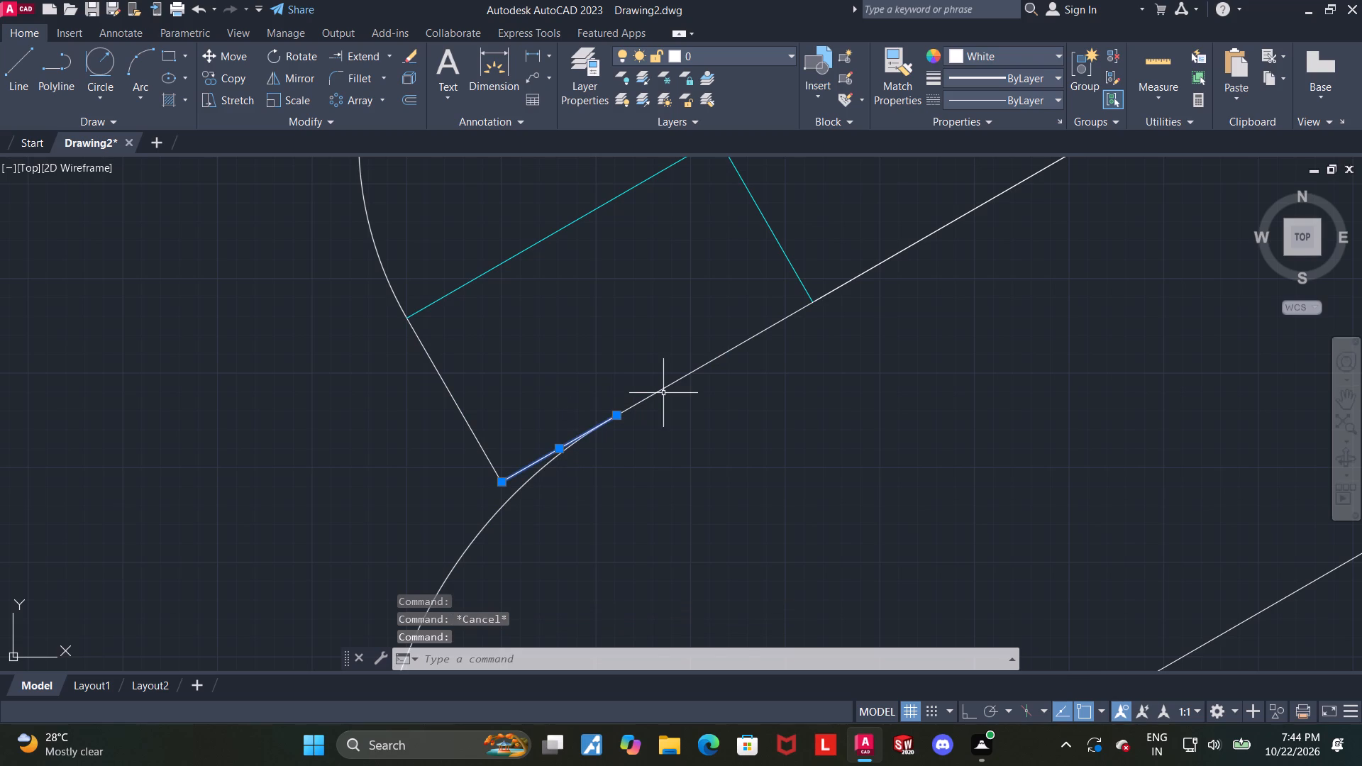
pyautogui.click(664, 393)
pyautogui.click(653, 389)
pyautogui.press('j')
pyautogui.press('Return')
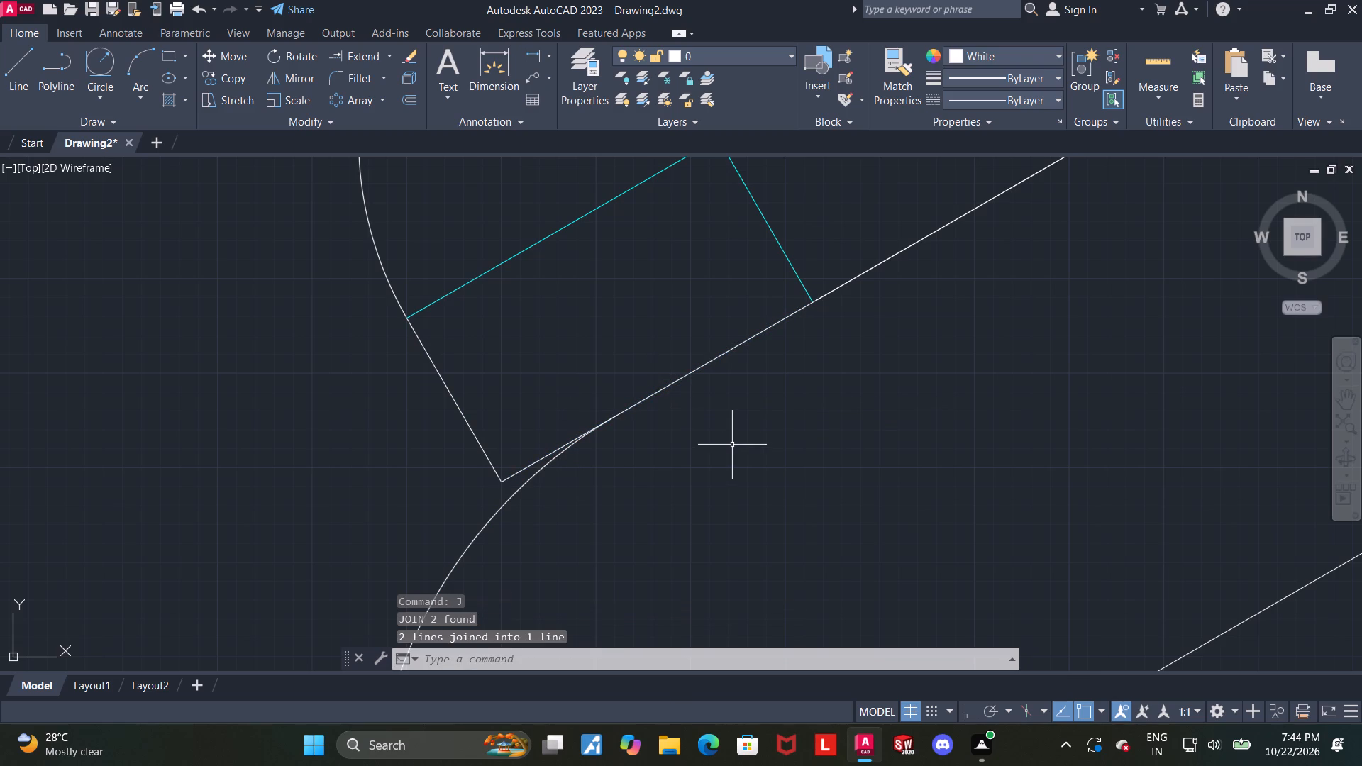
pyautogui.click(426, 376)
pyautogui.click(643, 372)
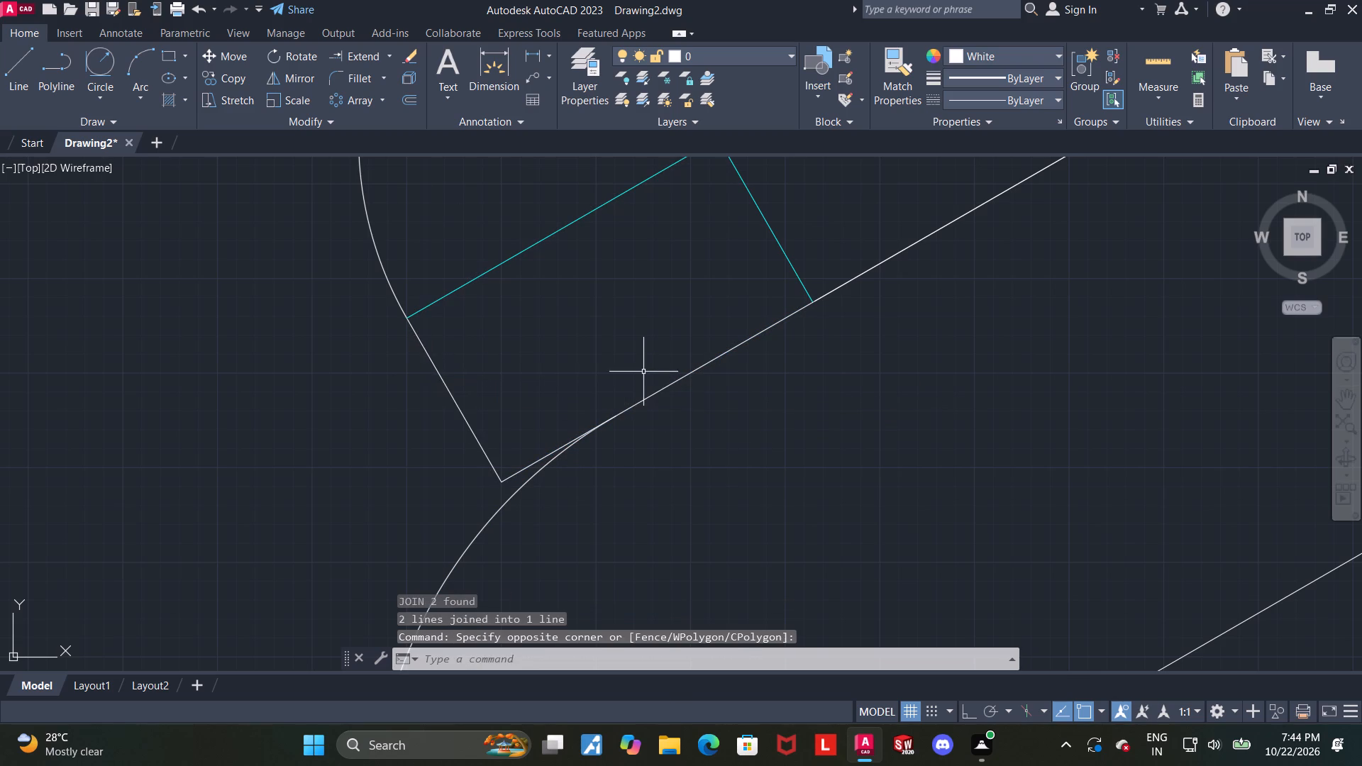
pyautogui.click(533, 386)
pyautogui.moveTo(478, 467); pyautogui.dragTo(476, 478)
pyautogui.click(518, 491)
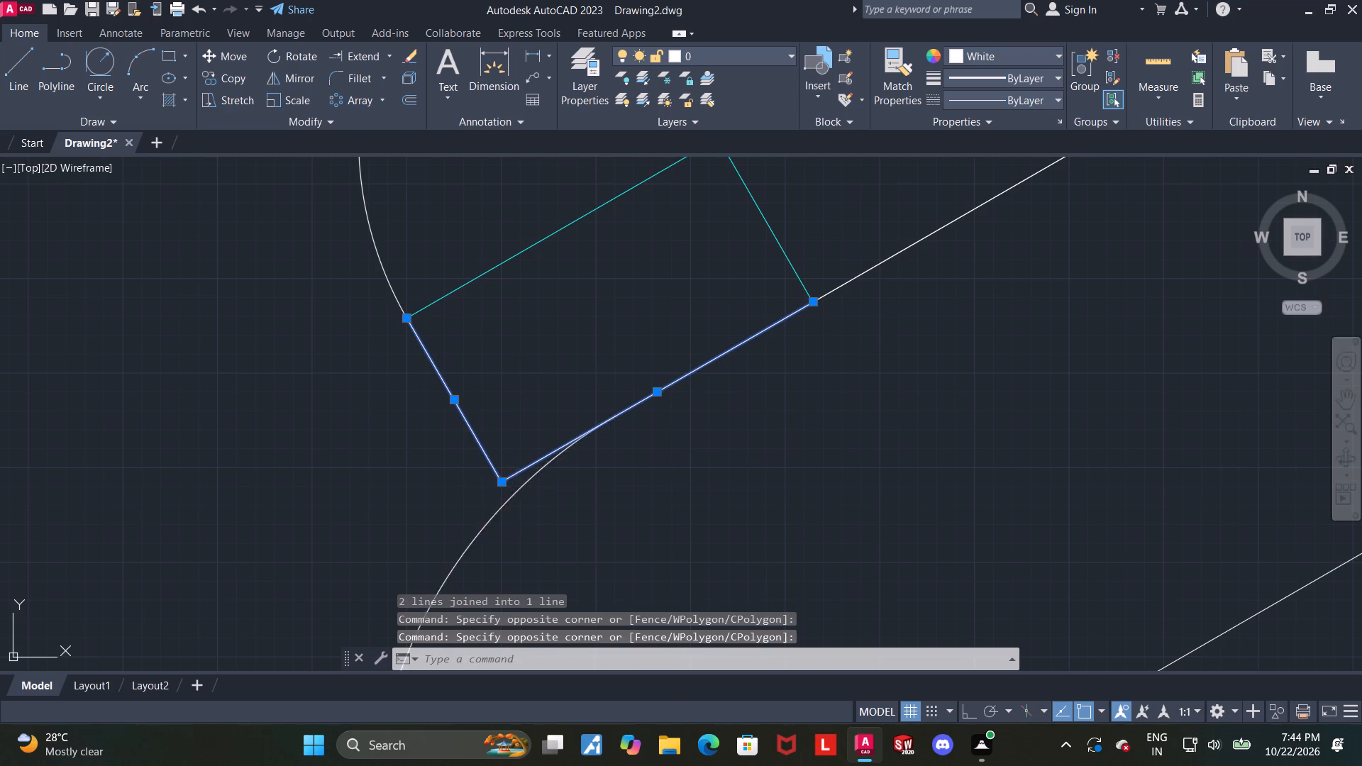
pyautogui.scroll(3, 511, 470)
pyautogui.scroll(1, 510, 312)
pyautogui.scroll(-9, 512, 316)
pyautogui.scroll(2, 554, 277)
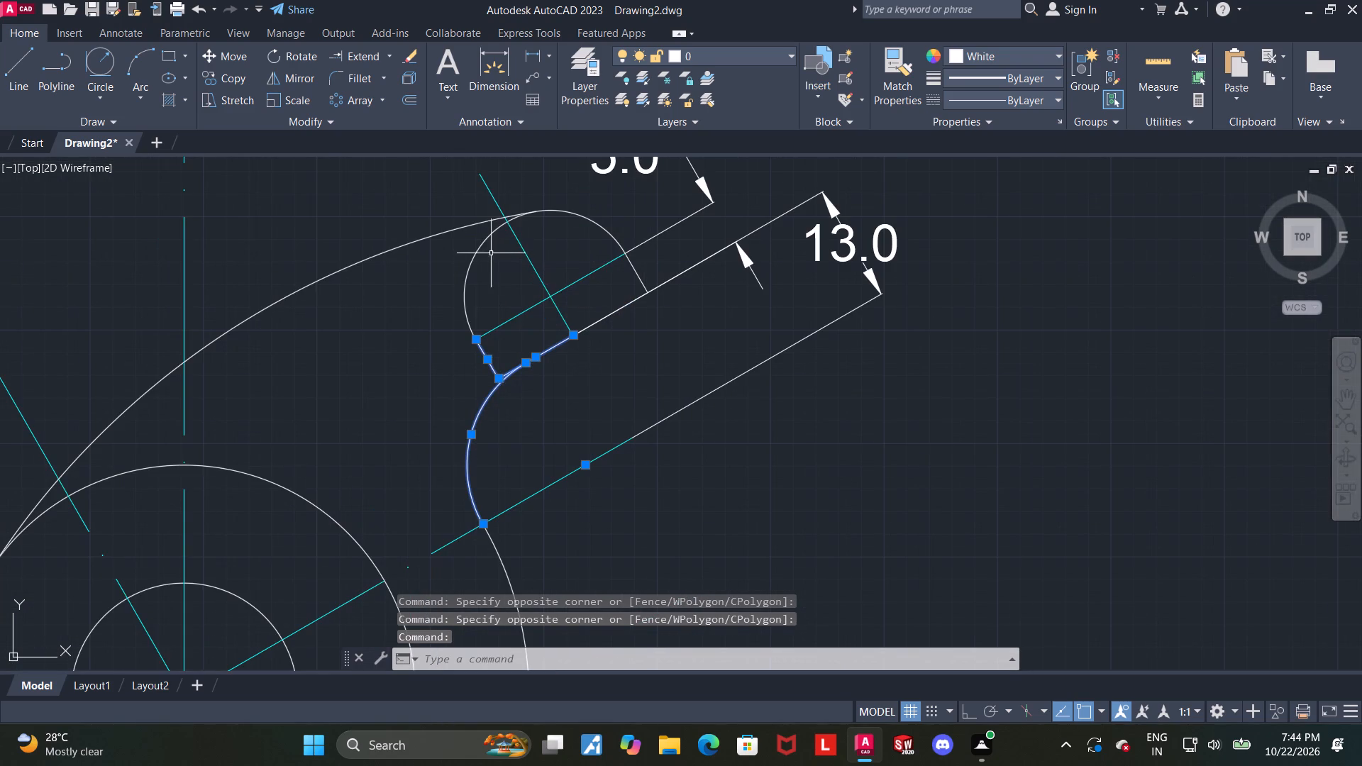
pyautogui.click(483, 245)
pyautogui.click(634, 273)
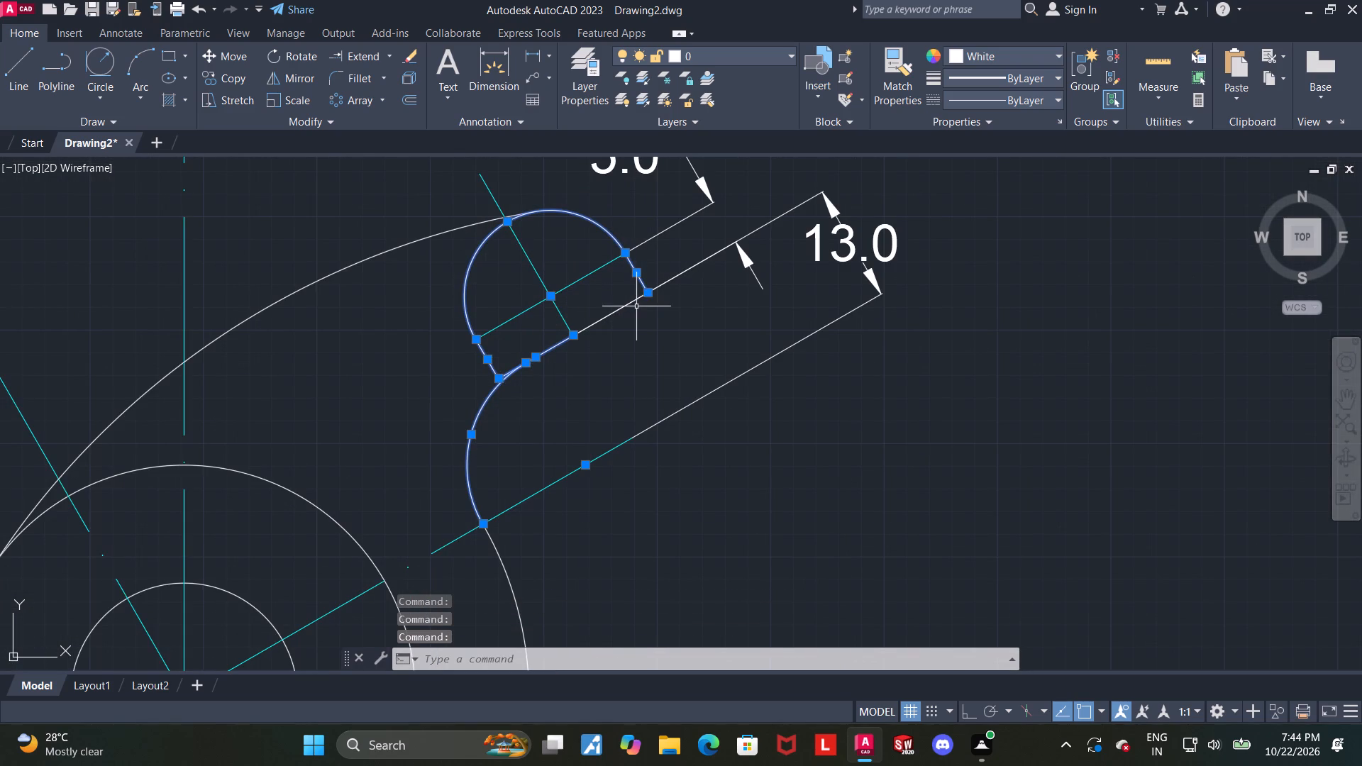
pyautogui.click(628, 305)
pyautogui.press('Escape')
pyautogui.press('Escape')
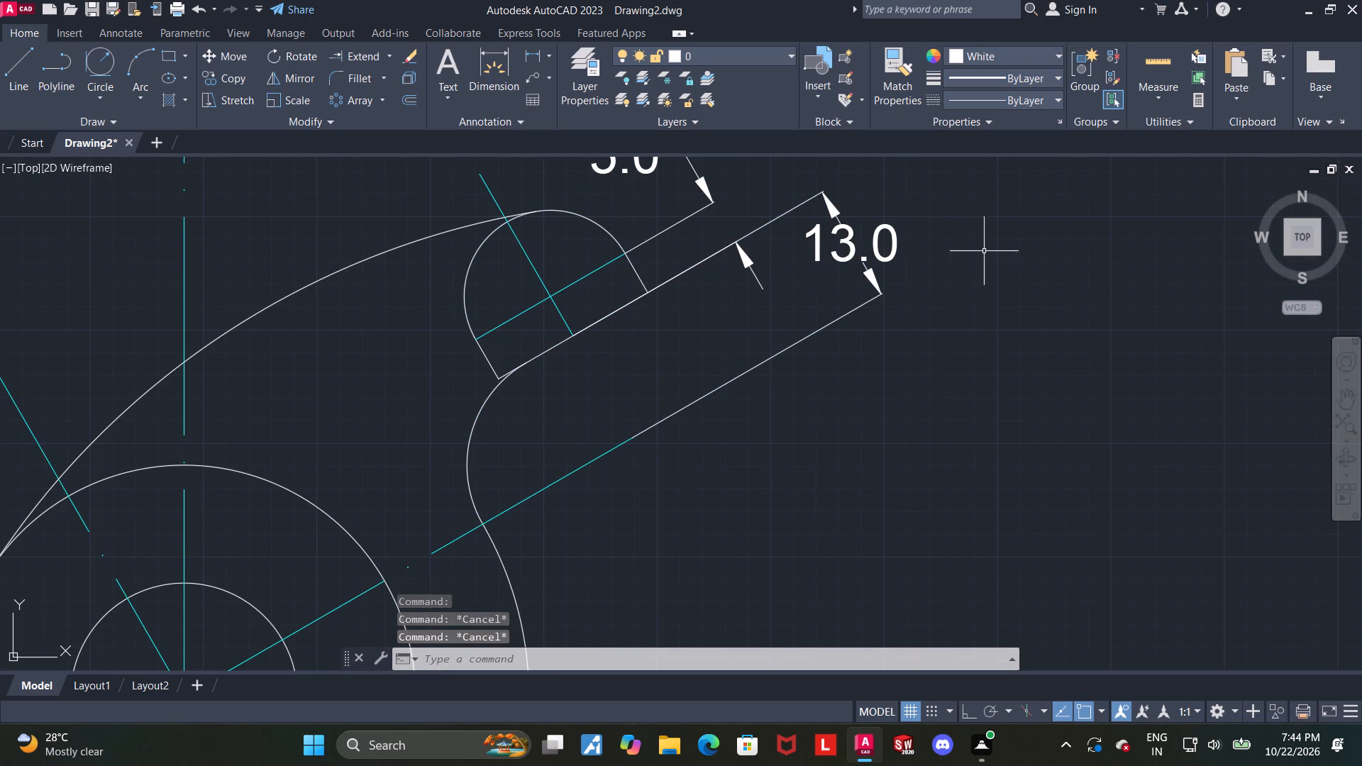
# Move the 13.0 dimension along the profile's base line so that it sits beside the radius 13 fillet arc.
pyautogui.click(841, 243)
pyautogui.press('Escape')
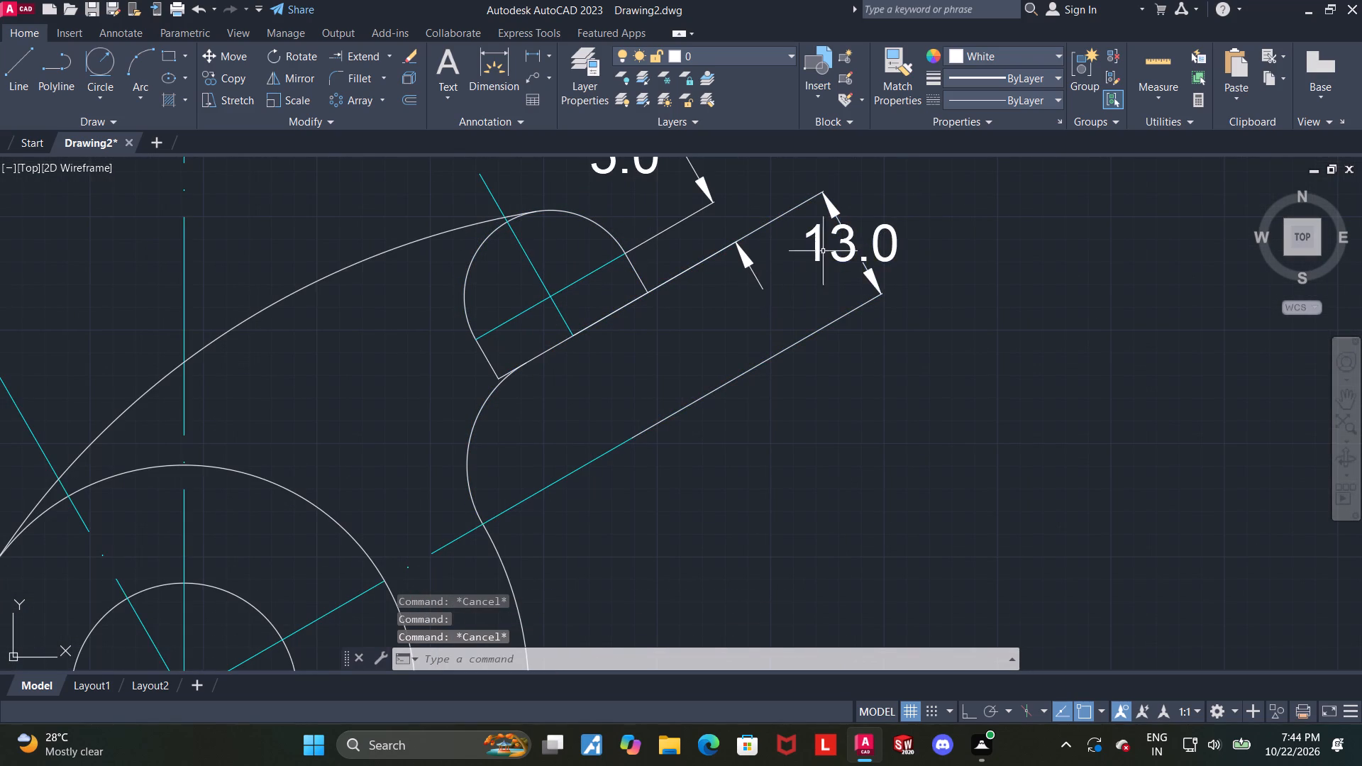
pyautogui.click(836, 245)
pyautogui.press('Escape')
pyautogui.click(848, 245)
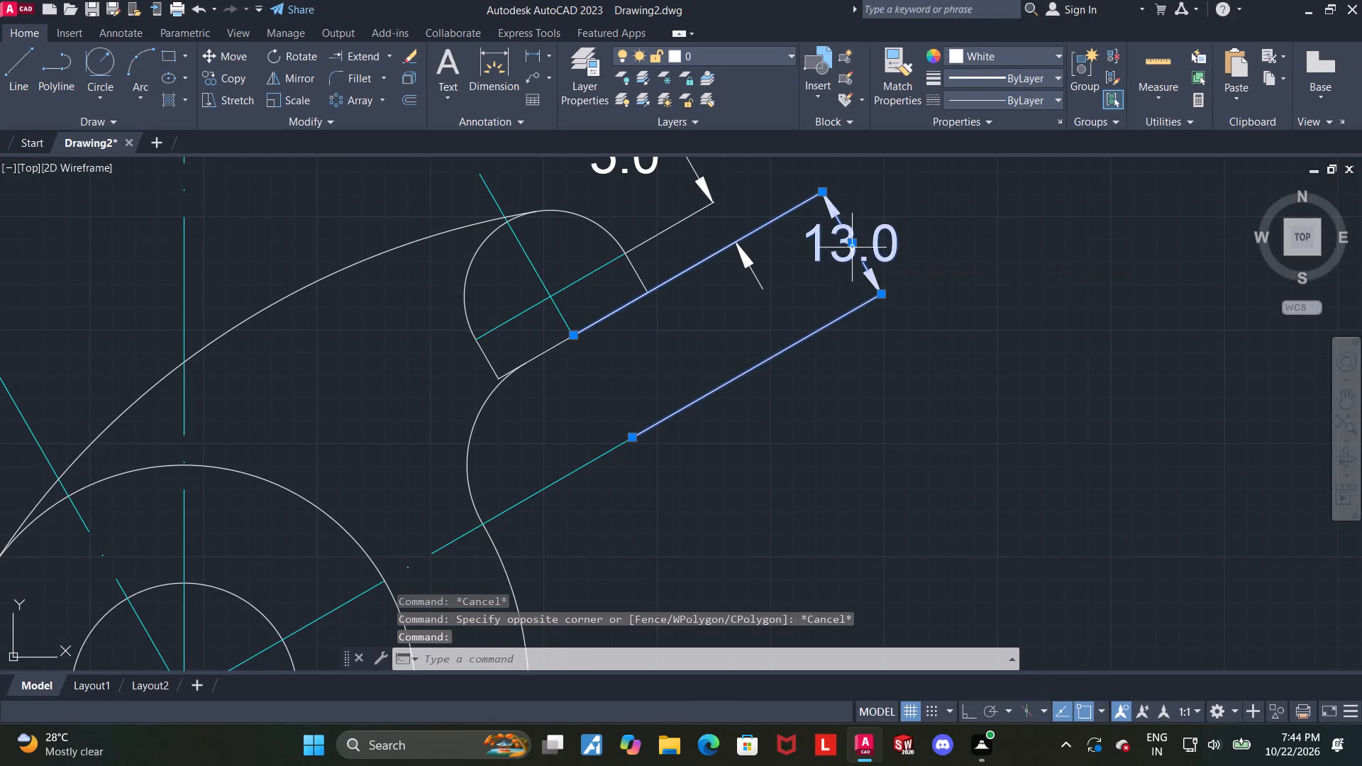
pyautogui.click(851, 244)
pyautogui.click(452, 396)
pyautogui.press('Escape')
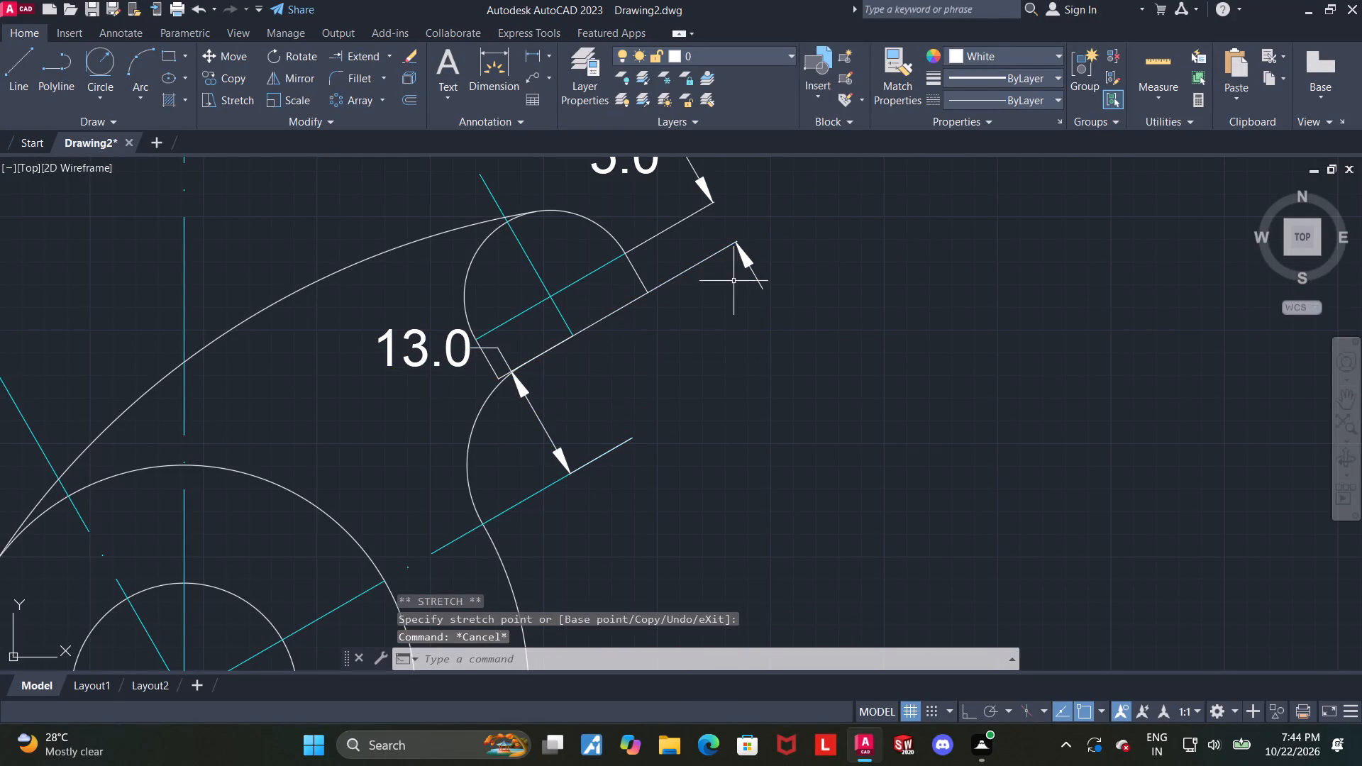
# Mirror the radius 9.5 profile with its straight edges, the radius 13 fillet and the radius 89 arc about the horizontal centreline, keeping the originals.
pyautogui.click(636, 277)
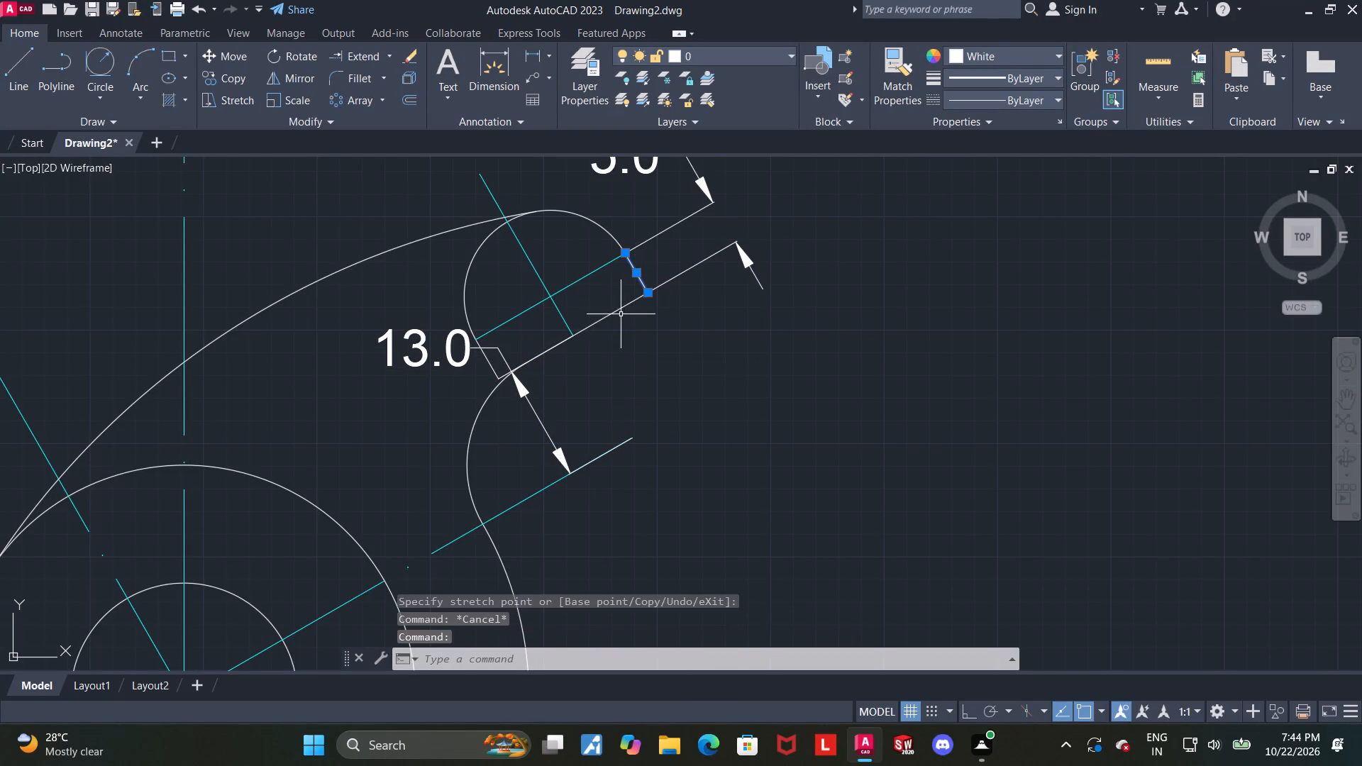
pyautogui.click(619, 311)
pyautogui.click(552, 348)
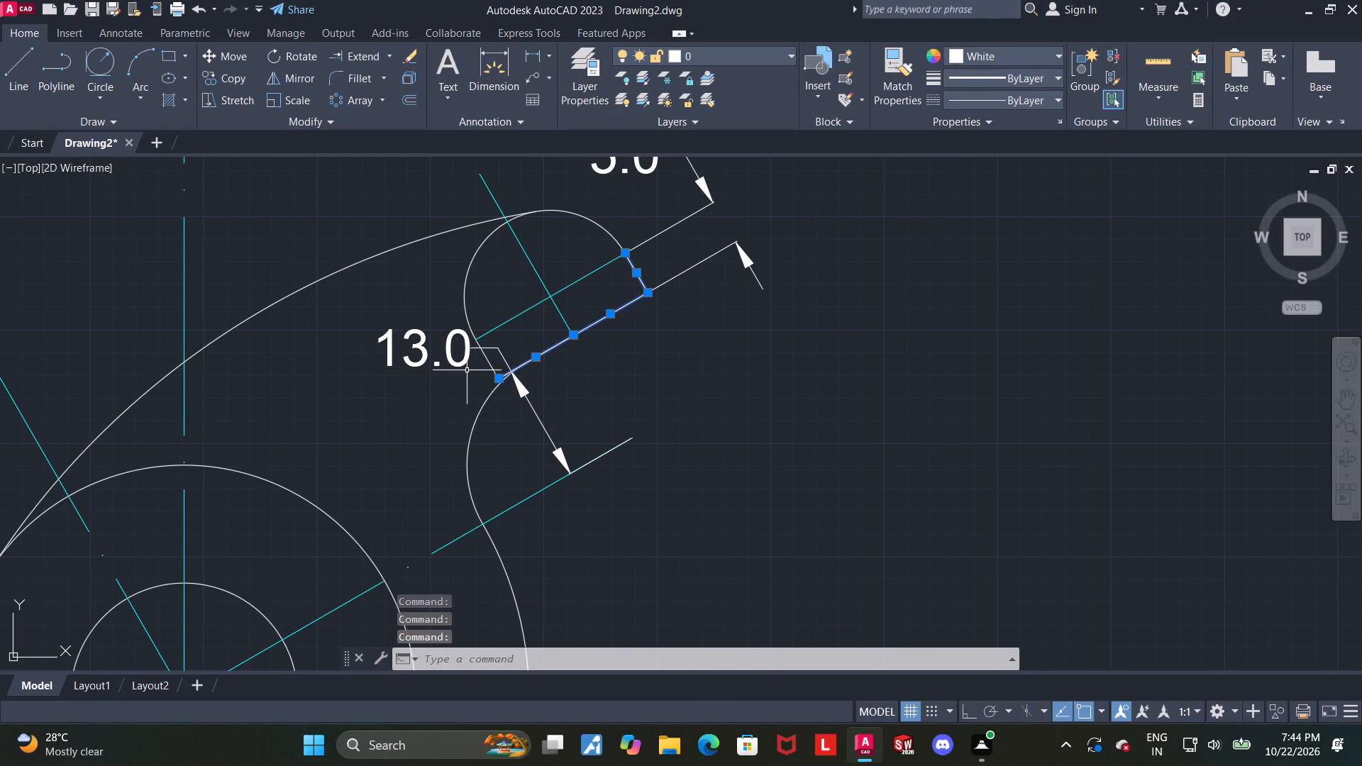
pyautogui.click(488, 362)
pyautogui.click(465, 284)
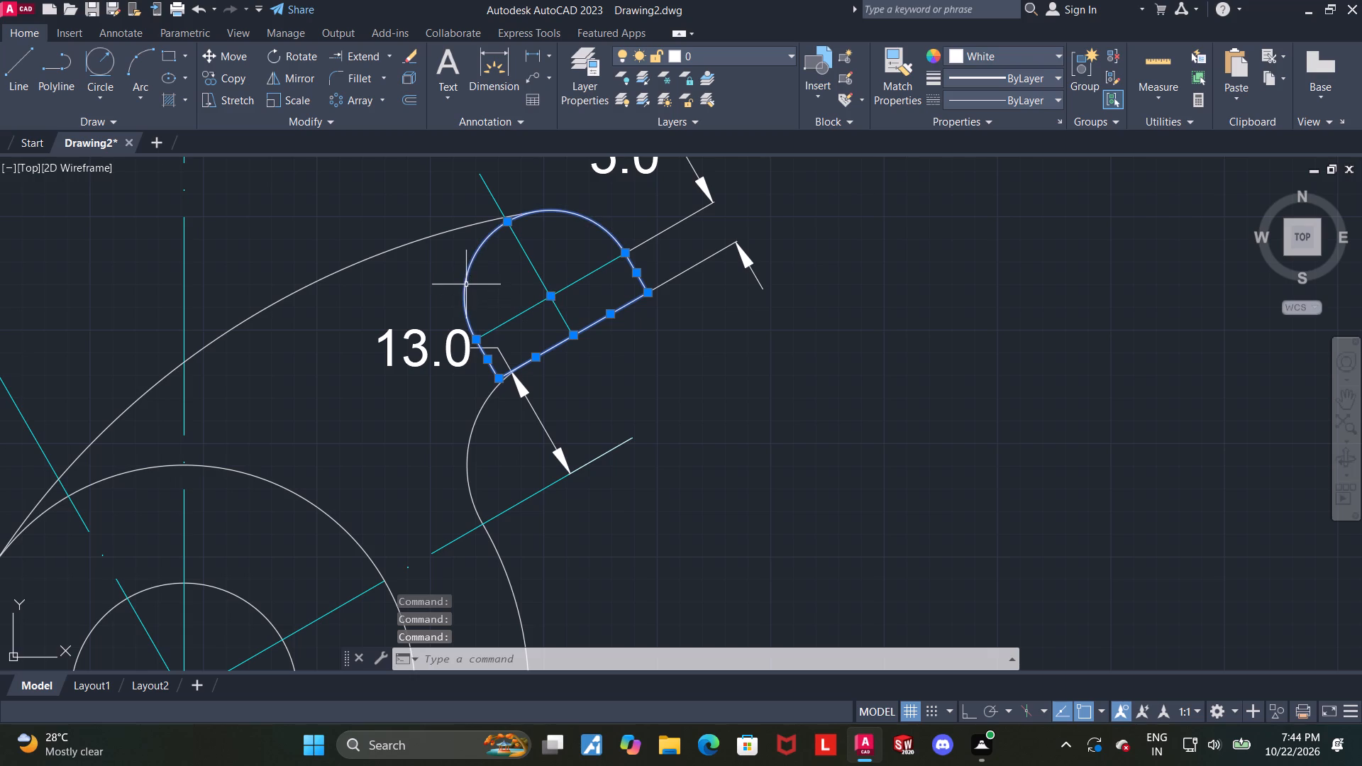
pyautogui.click(487, 403)
pyautogui.scroll(-2, 488, 409)
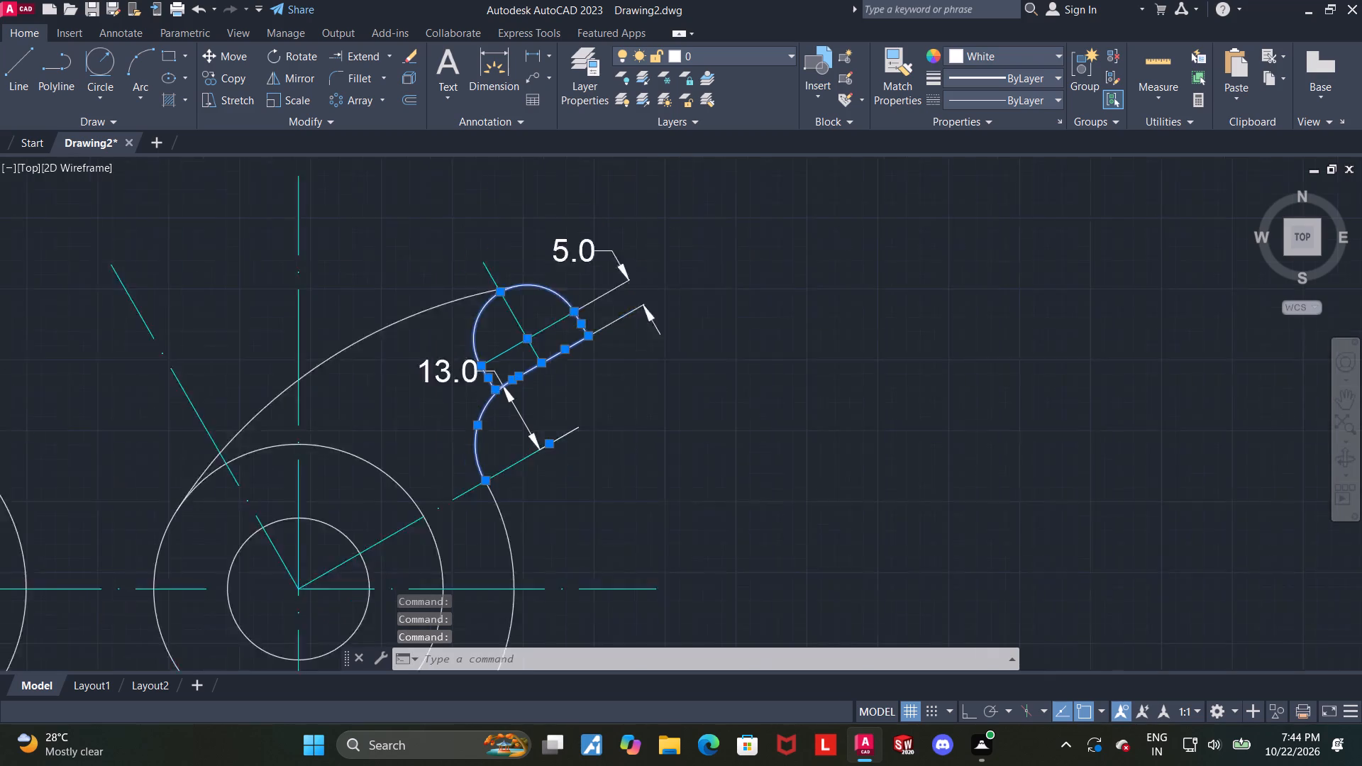
pyautogui.click(427, 355)
pyautogui.scroll(-2, 463, 362)
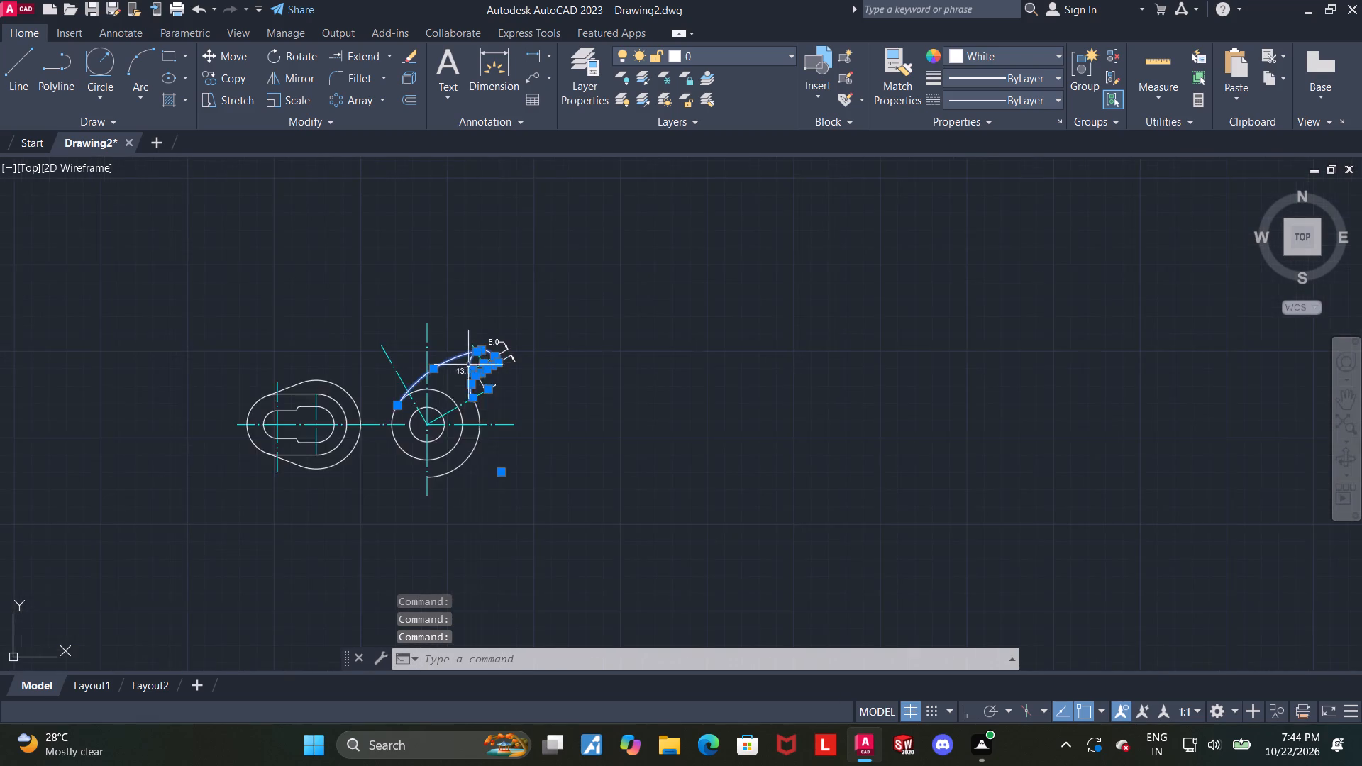
pyautogui.scroll(2, 452, 482)
pyautogui.click(301, 79)
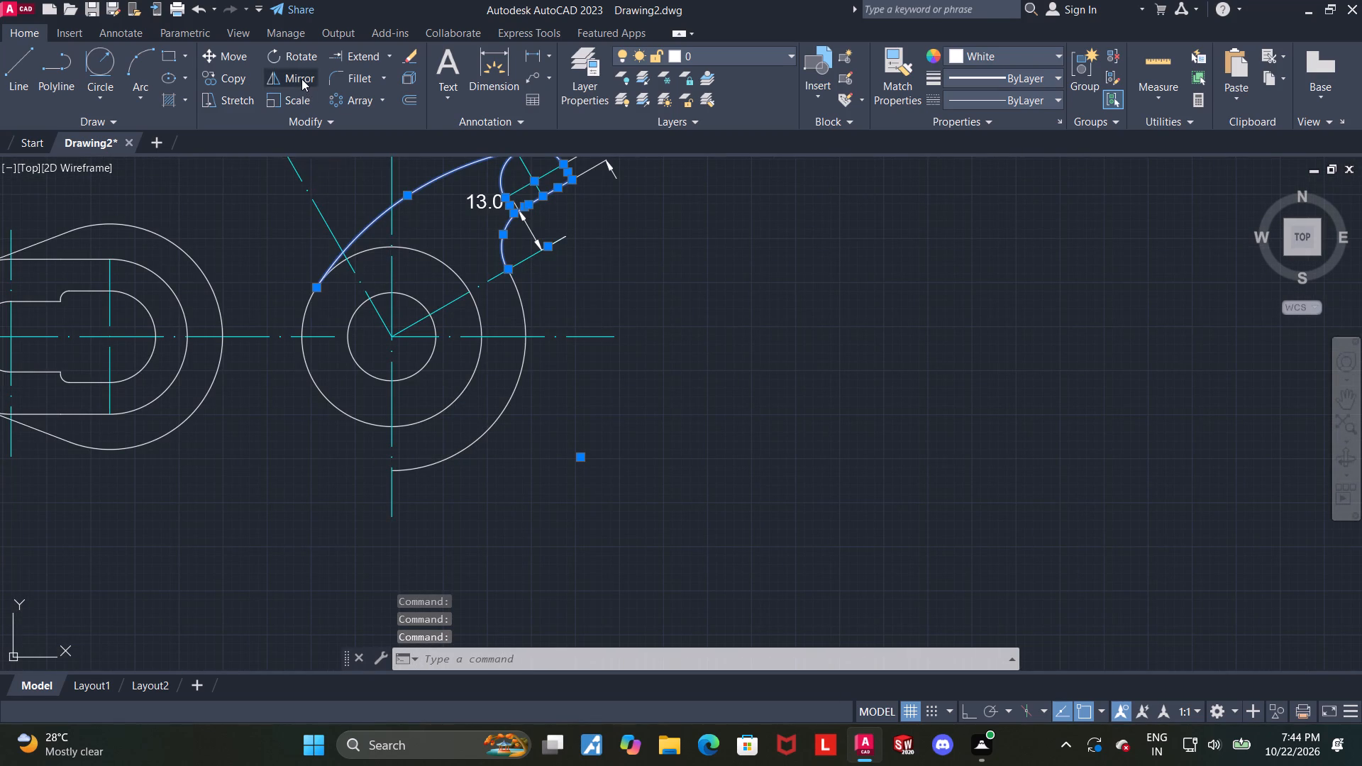
pyautogui.click(300, 338)
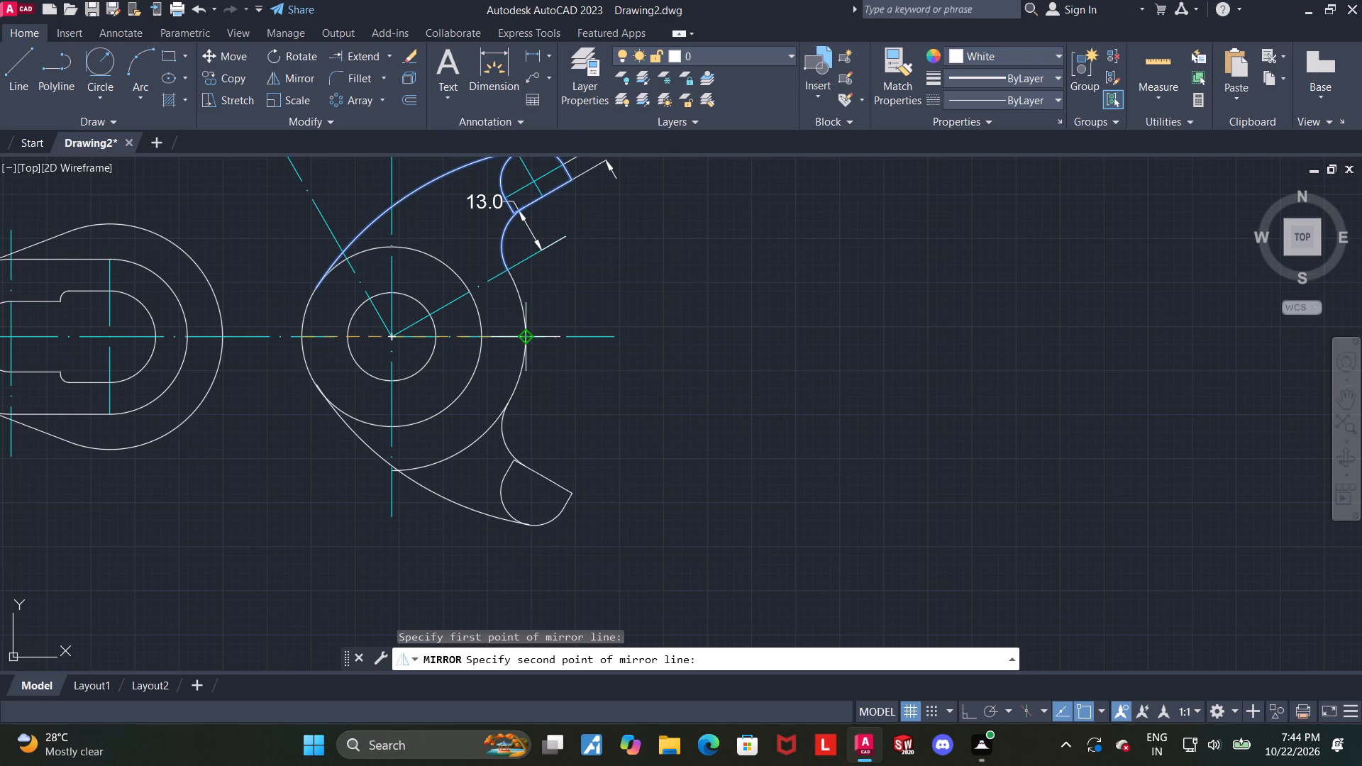
pyautogui.click(529, 335)
pyautogui.moveTo(555, 393); pyautogui.dragTo(529, 335)
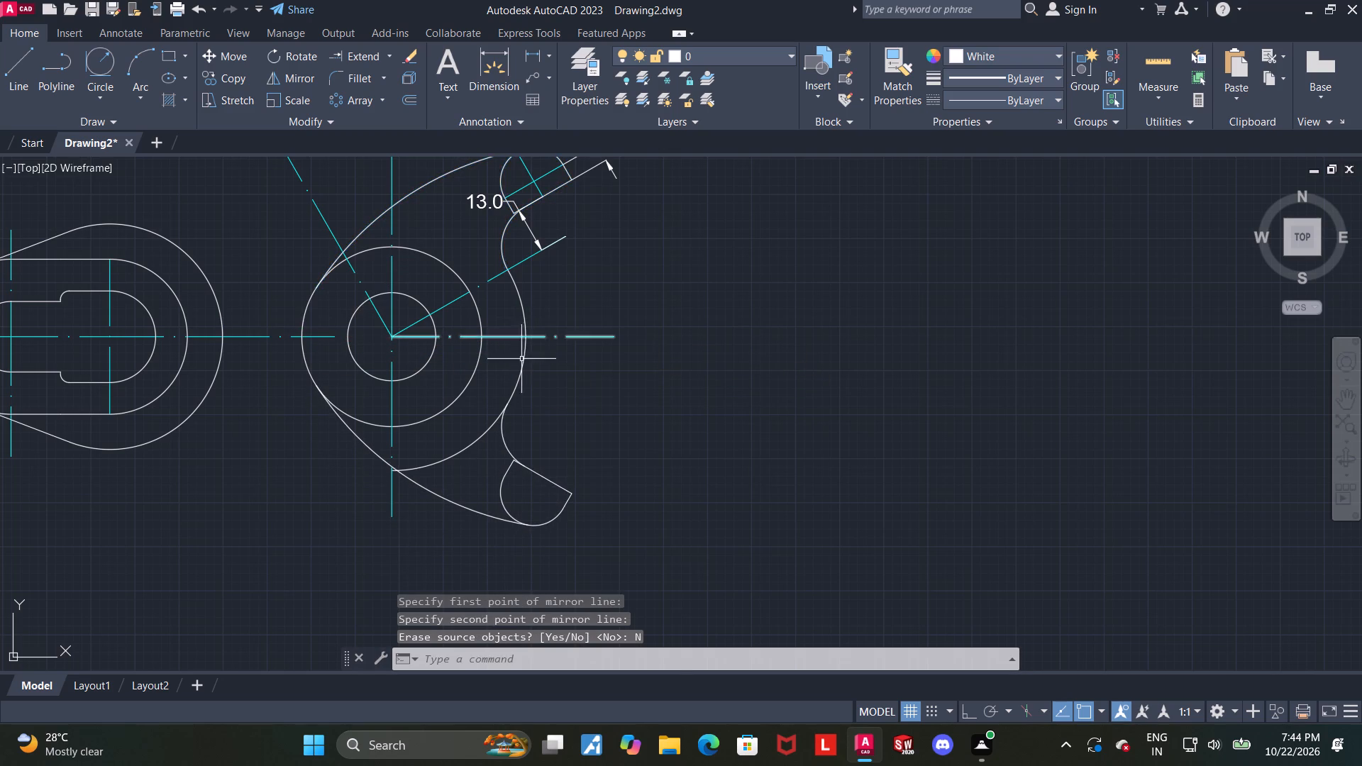
# Examine where the mirrored lower arm meets the large arc, and compare both arms across the whole part.
pyautogui.scroll(2, 485, 400)
pyautogui.scroll(4, 525, 469)
pyautogui.scroll(-3, 522, 300)
pyautogui.scroll(2, 569, 226)
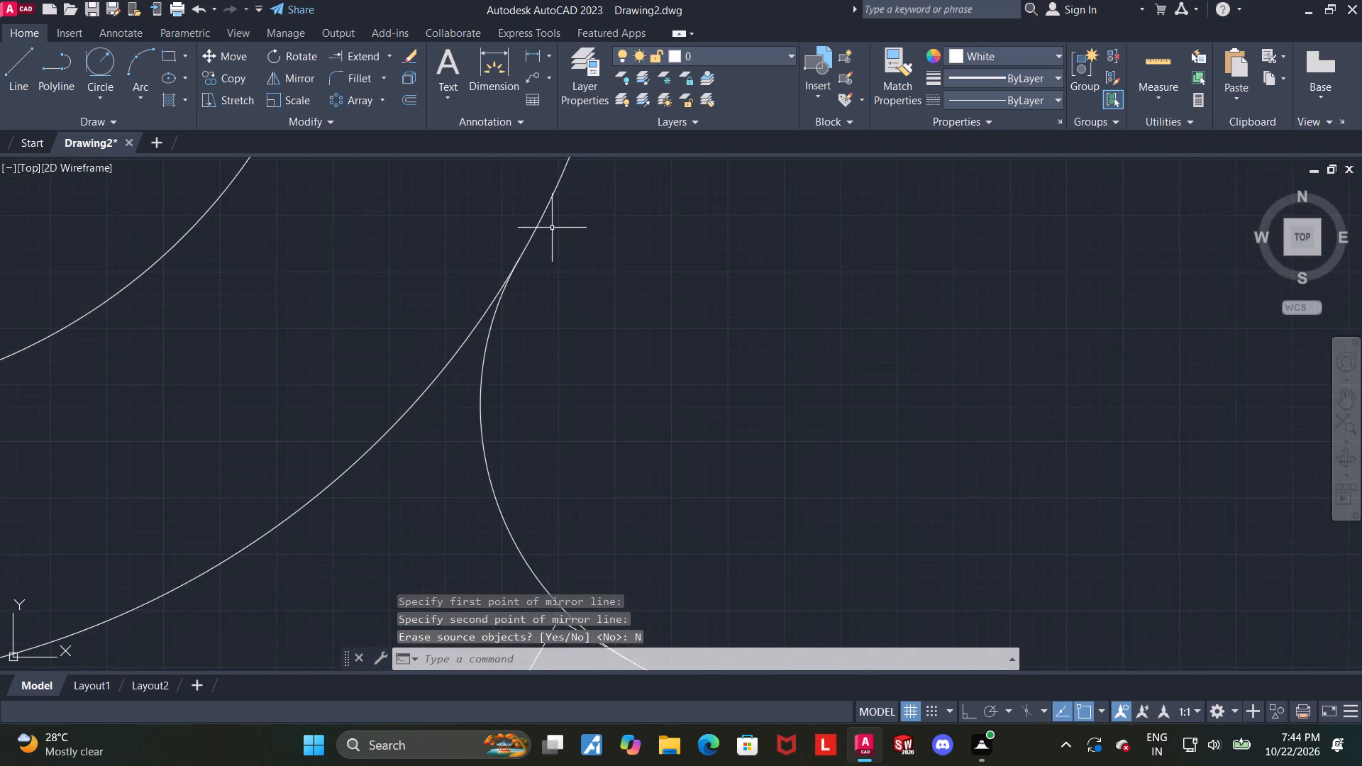
pyautogui.scroll(2, 552, 228)
pyautogui.scroll(-2, 491, 294)
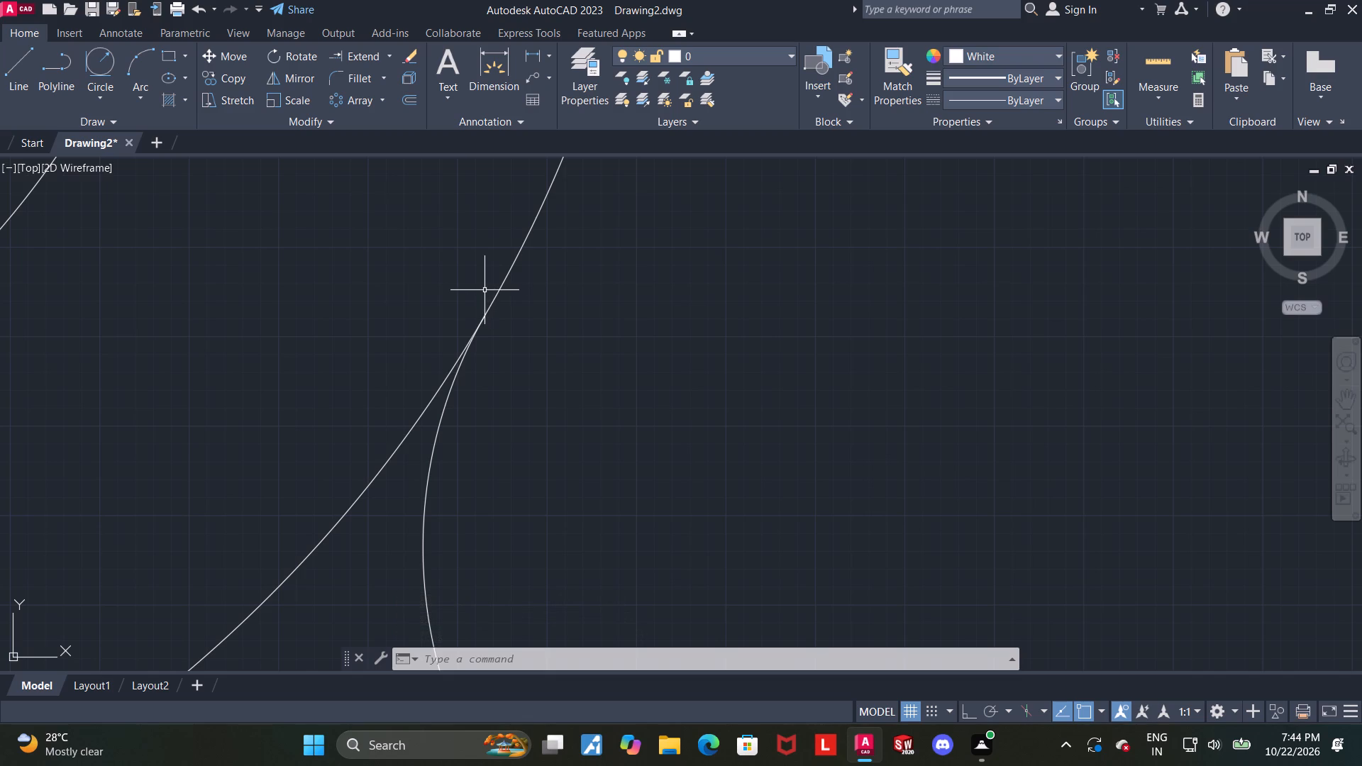
pyautogui.scroll(-6, 536, 479)
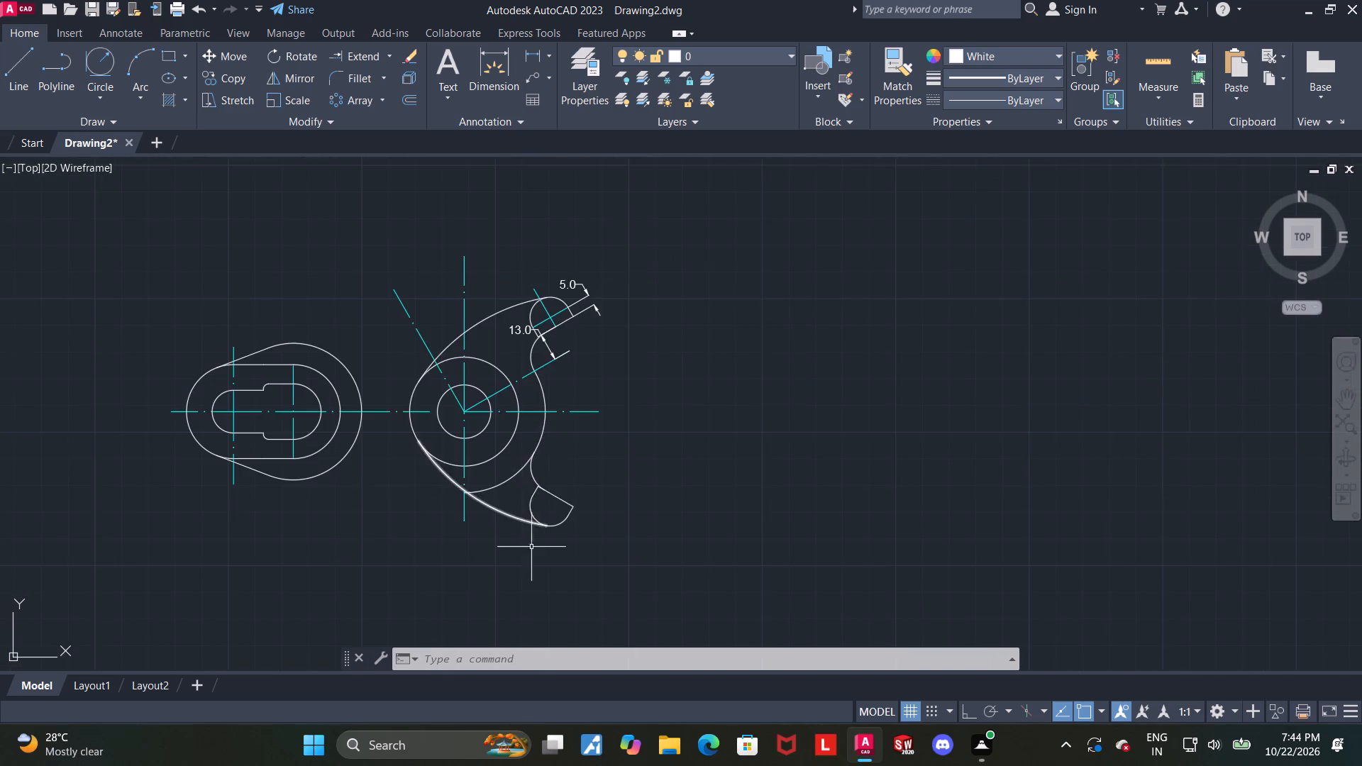
pyautogui.scroll(5, 531, 548)
pyautogui.scroll(-2, 677, 473)
pyautogui.scroll(-3, 725, 405)
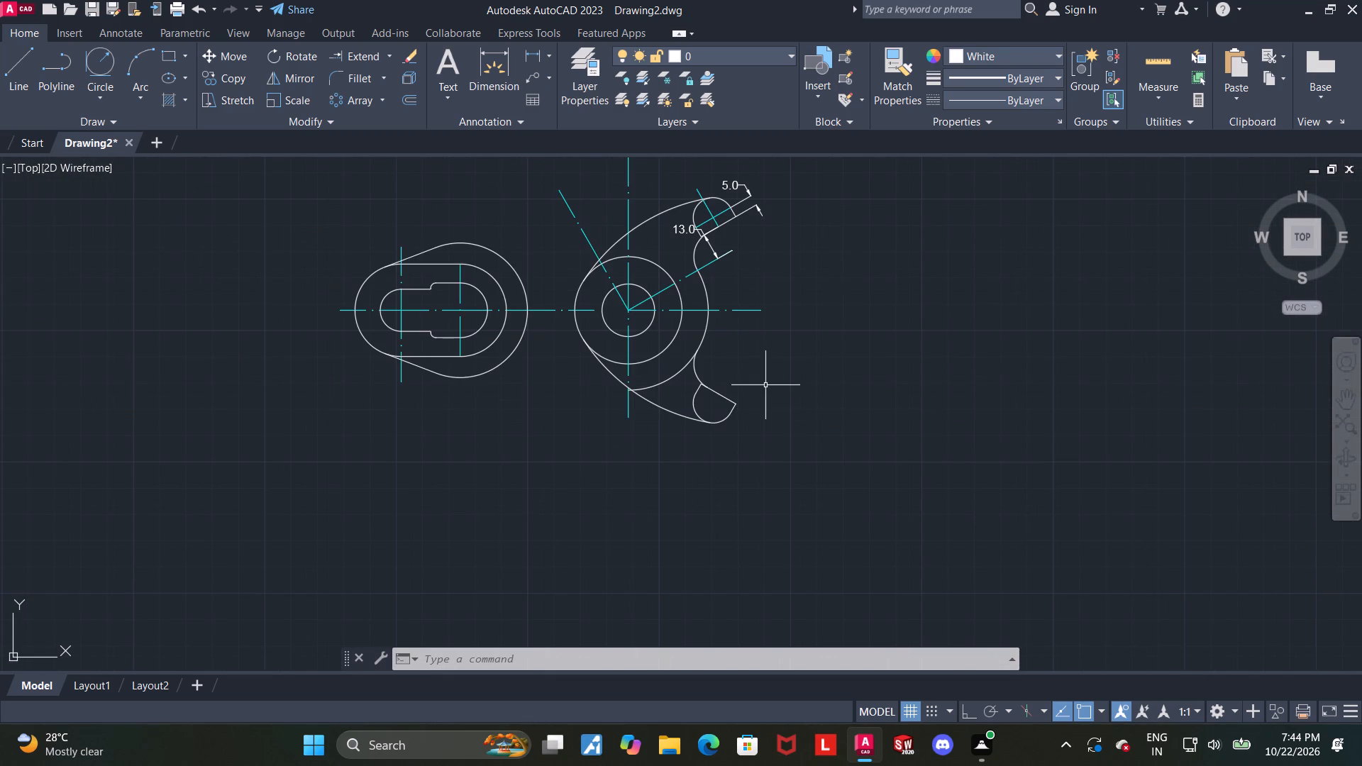
pyautogui.scroll(1, 789, 393)
pyautogui.scroll(-1, 769, 370)
pyautogui.scroll(1, 802, 204)
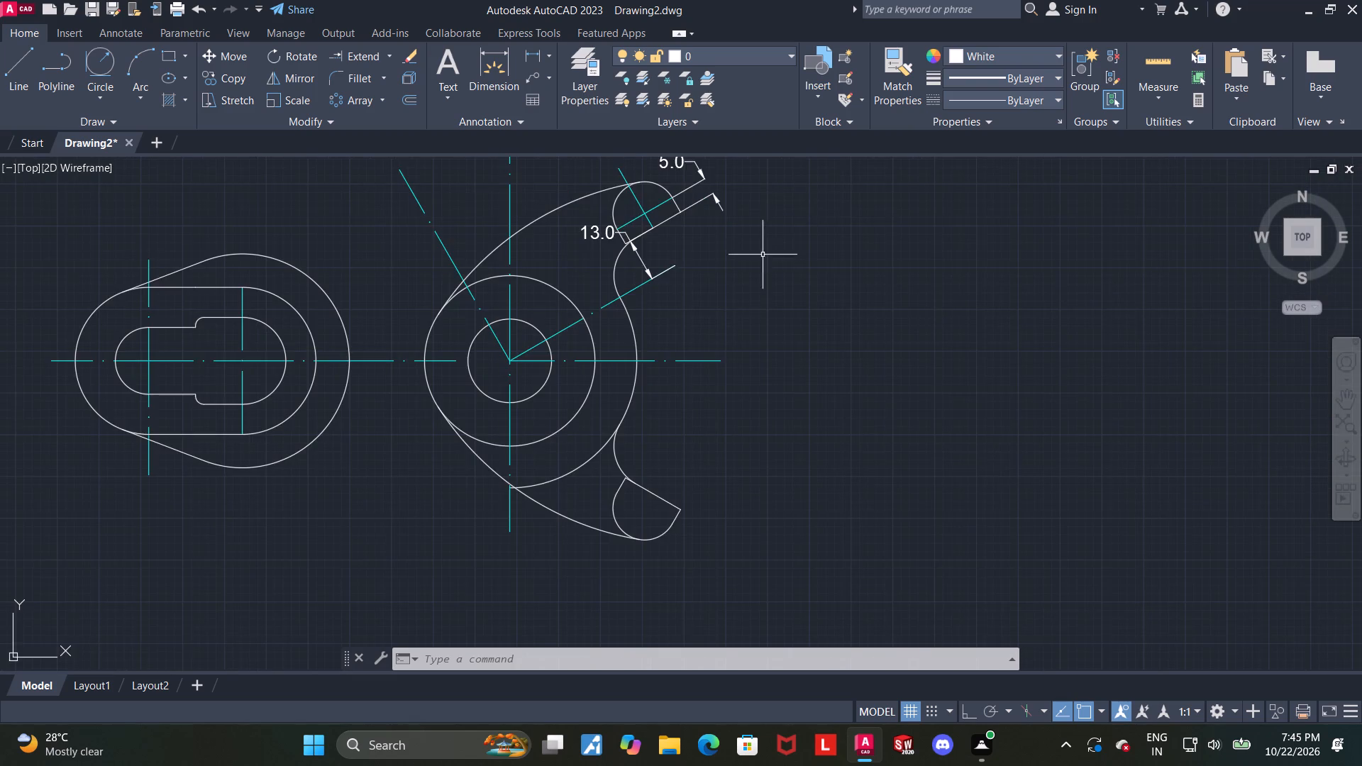
pyautogui.scroll(-1, 762, 266)
pyautogui.scroll(1, 748, 213)
pyautogui.scroll(-3, 738, 216)
pyautogui.scroll(3, 740, 211)
pyautogui.press('Escape')
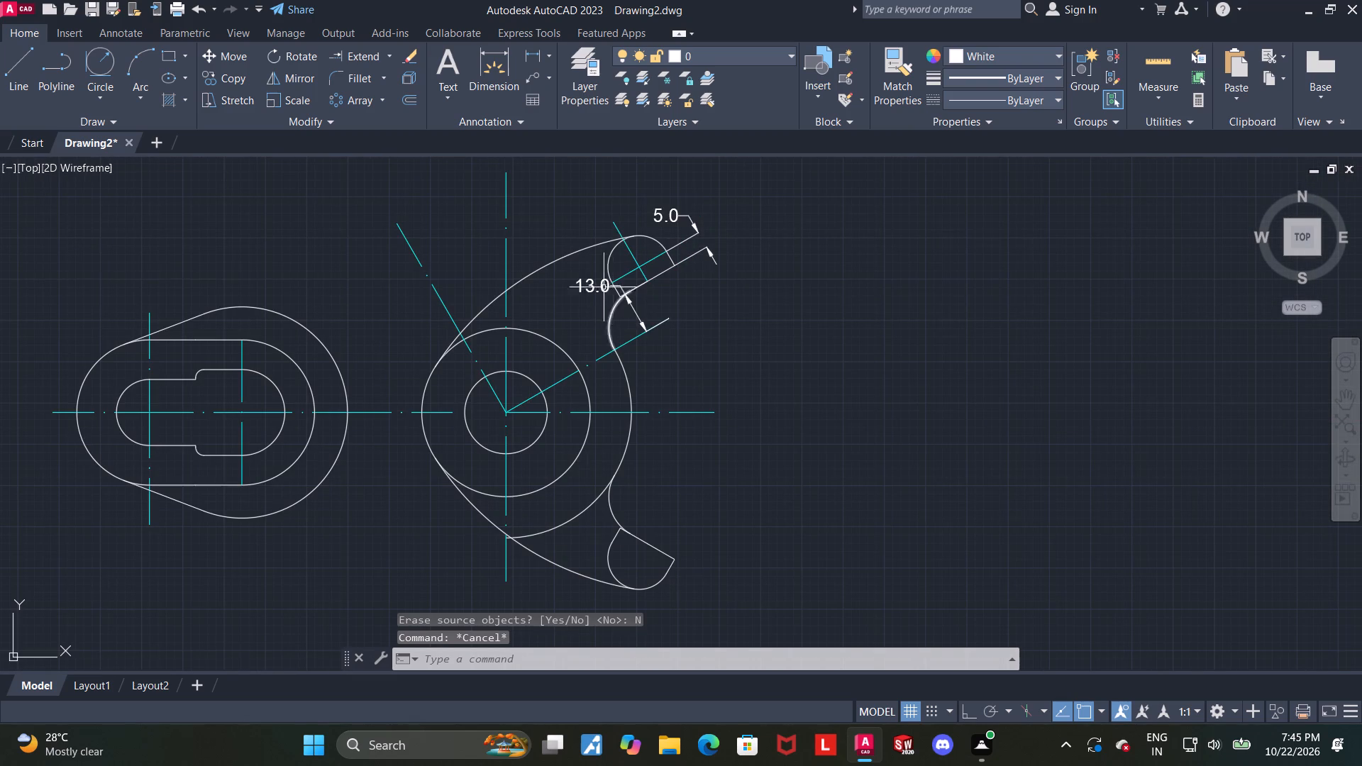
# Move the 13.0 dimension outward along its extension lines, beyond the 5.0 dimension at the upper arm's end.
pyautogui.click(597, 286)
pyautogui.press('Escape')
pyautogui.click(597, 287)
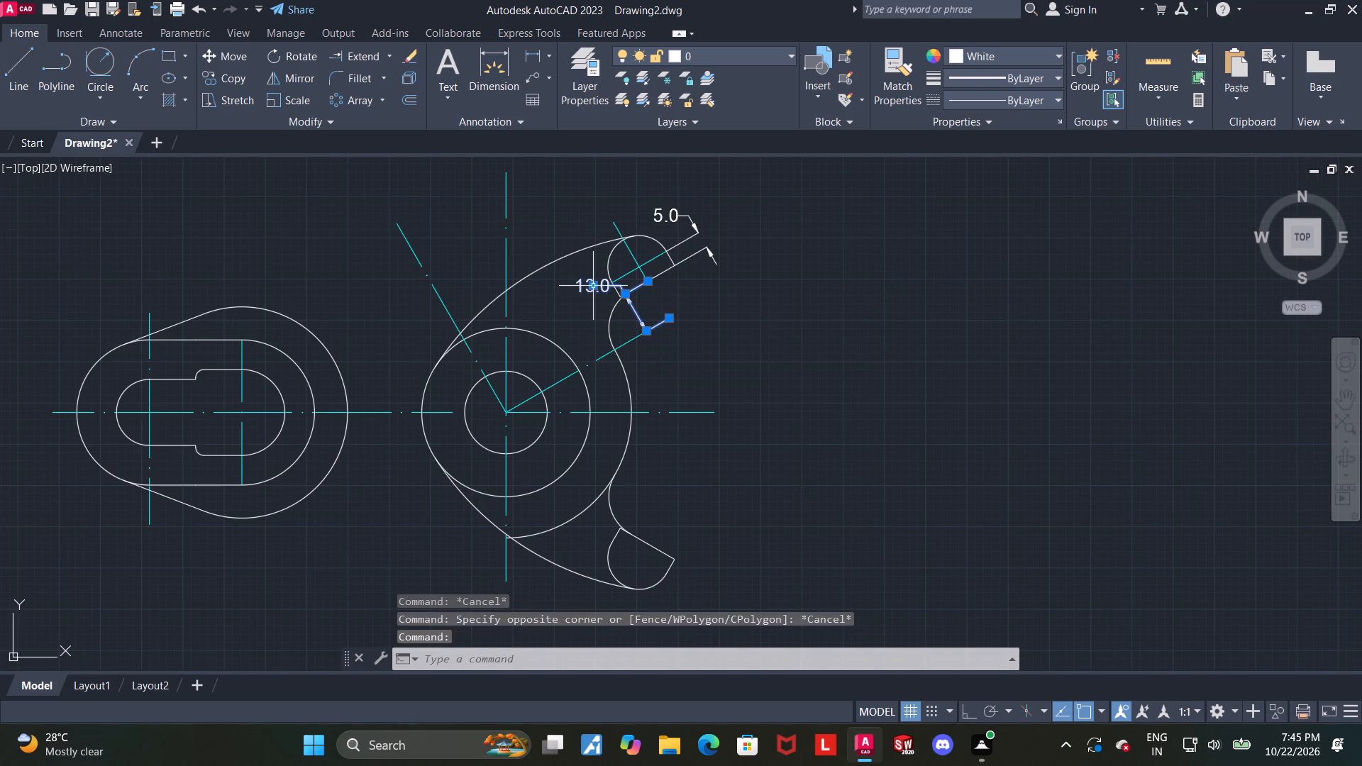
pyautogui.click(593, 287)
pyautogui.click(745, 233)
pyautogui.press('Escape')
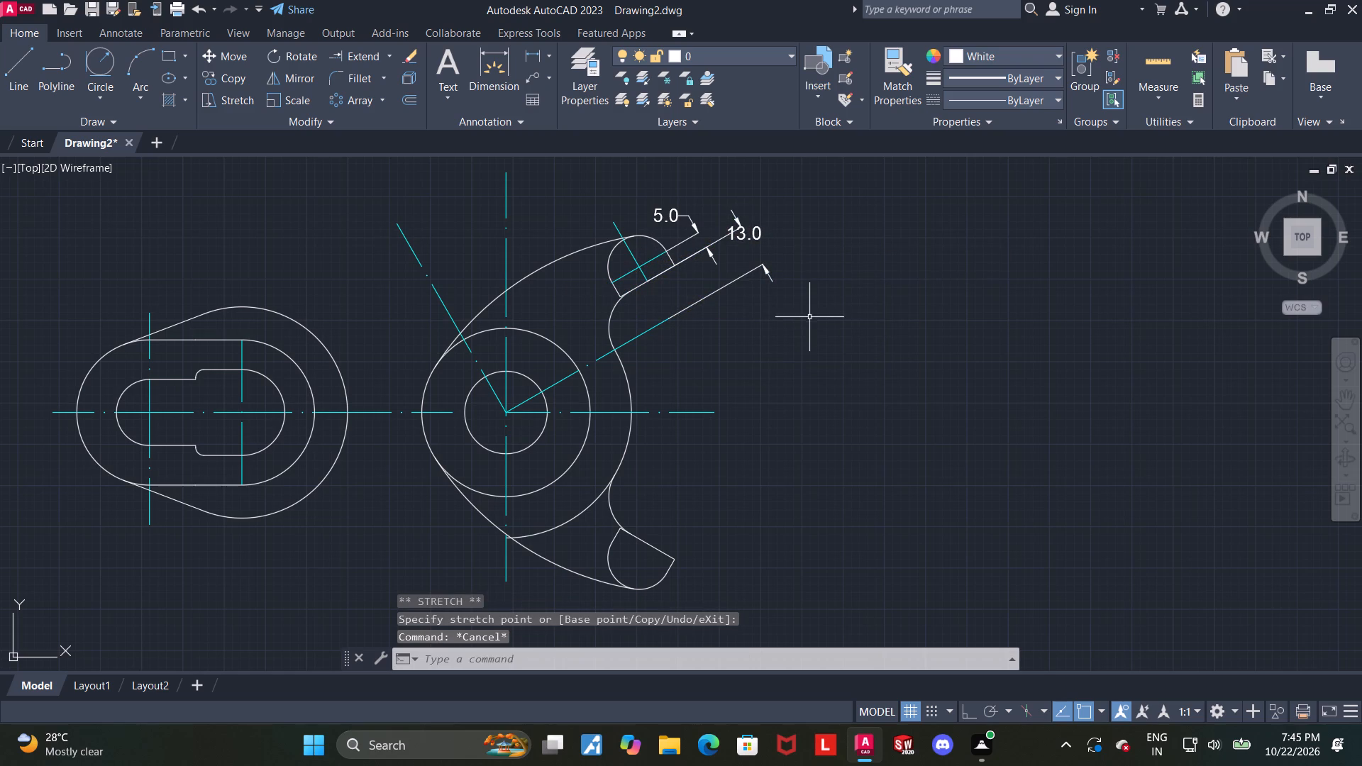
pyautogui.click(742, 240)
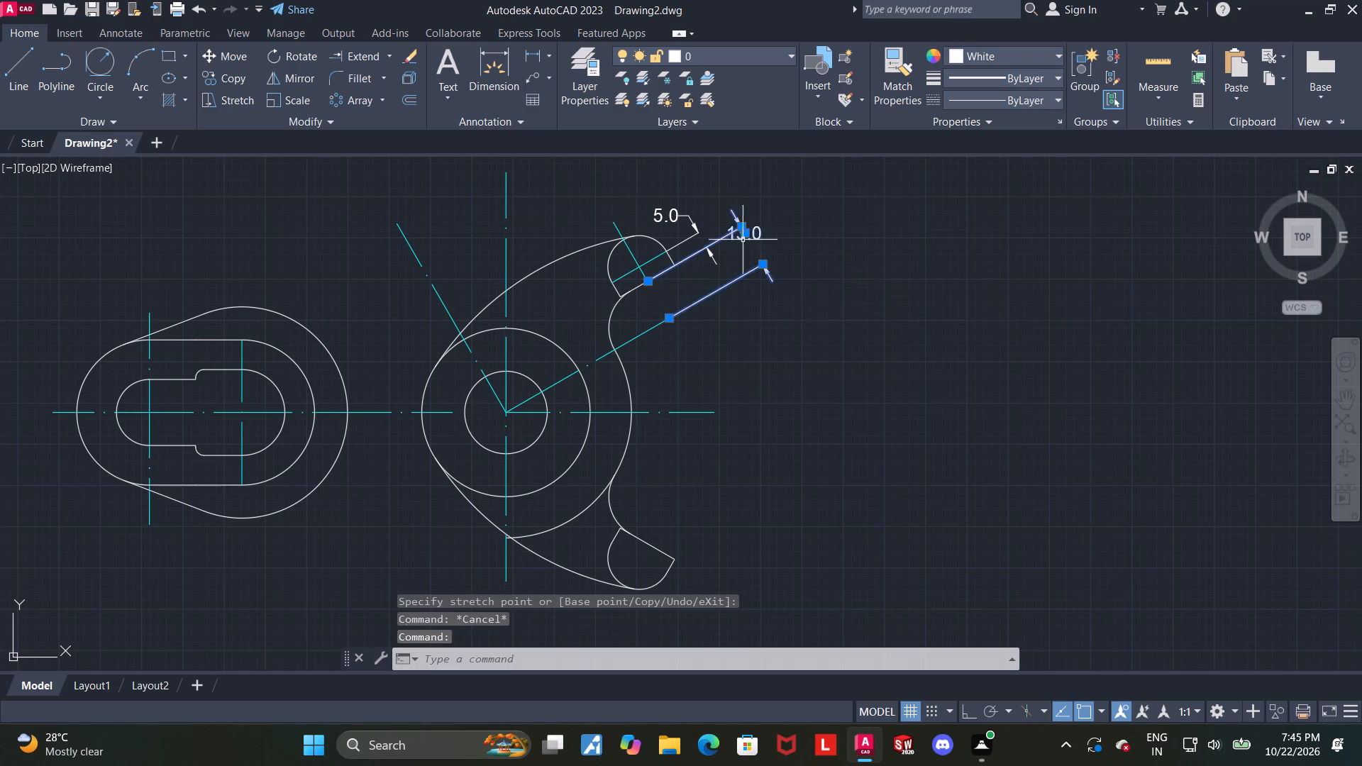
pyautogui.scroll(-3, 753, 238)
pyautogui.scroll(4, 753, 240)
pyautogui.press('Escape')
pyautogui.press('Escape')
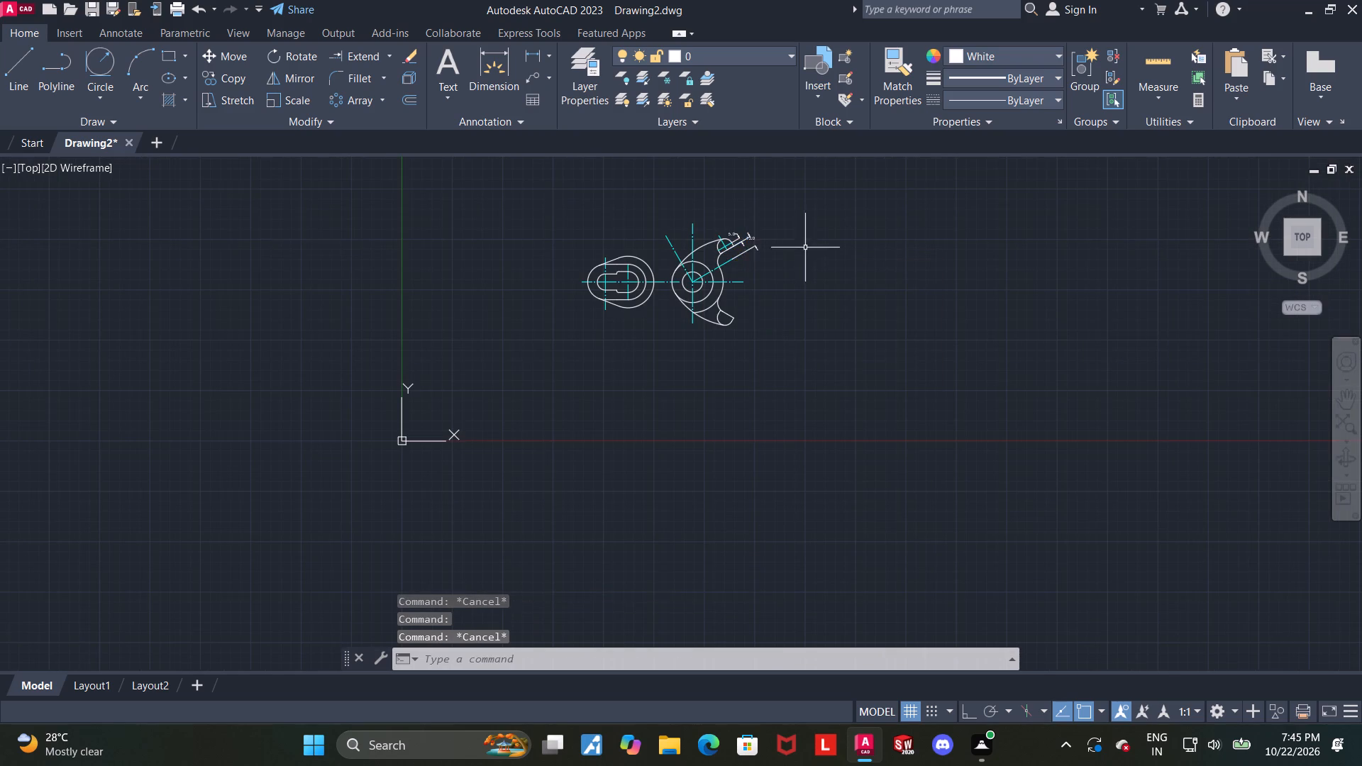
# Reposition the 13.0 dimension text so that it sits midway between its two extension lines.
pyautogui.scroll(3, 773, 236)
pyautogui.scroll(2, 680, 229)
pyautogui.click(663, 289)
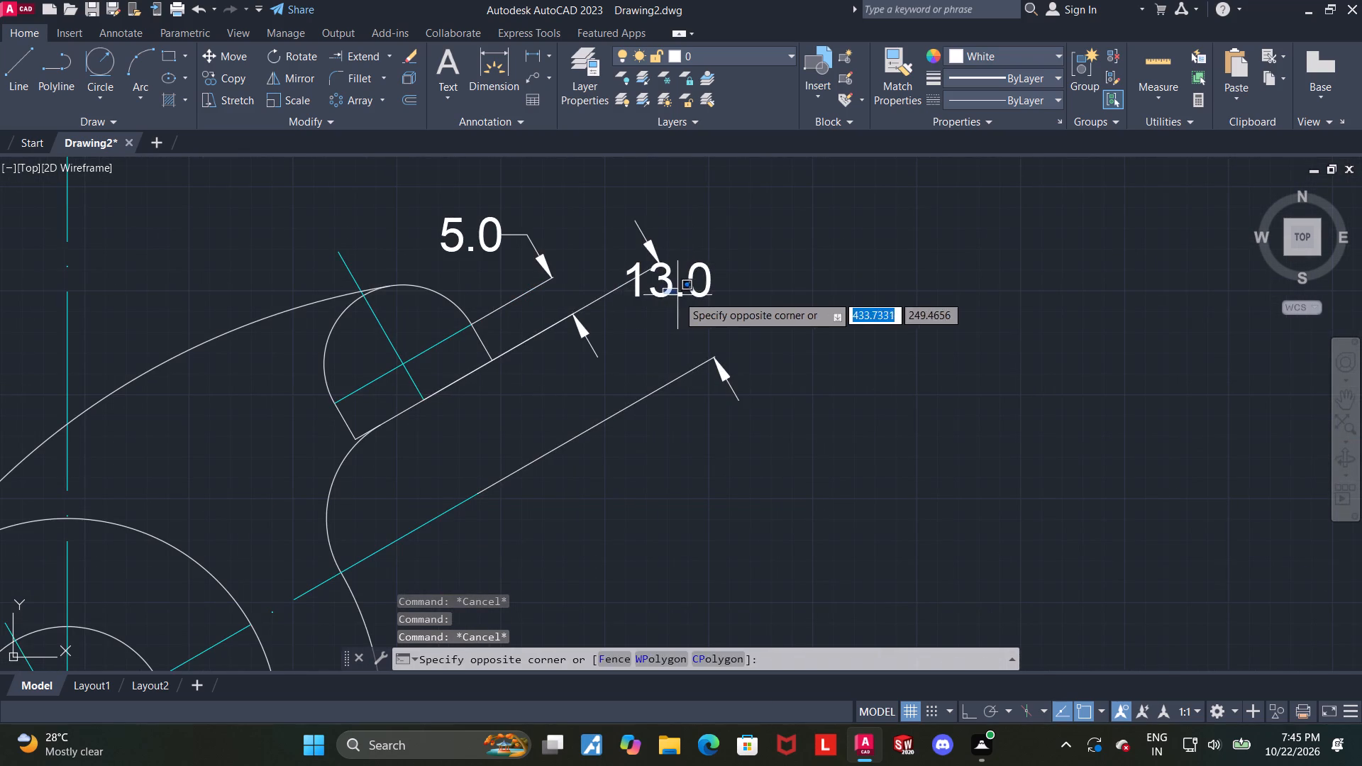
pyautogui.press('Escape')
pyautogui.click(669, 283)
pyautogui.click(669, 282)
pyautogui.click(678, 311)
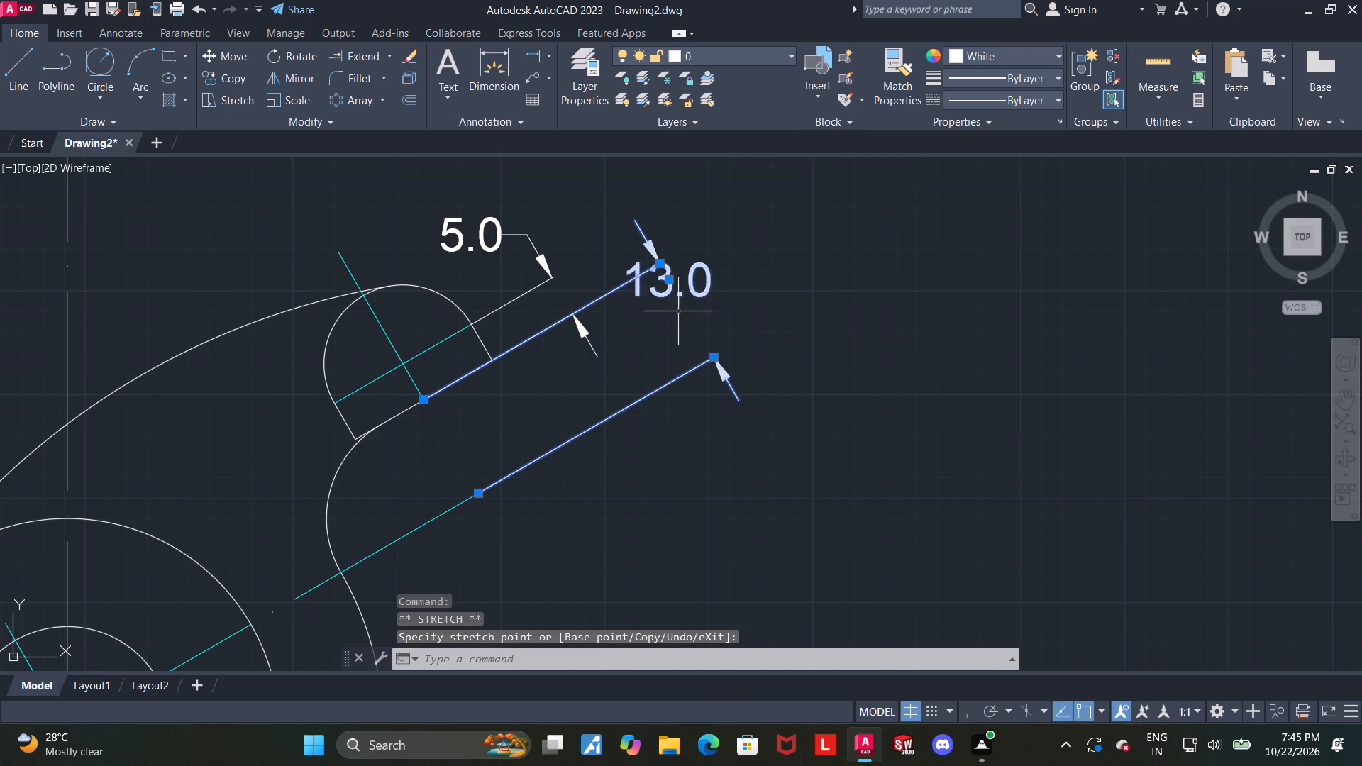
pyautogui.press('Escape')
pyautogui.click(661, 282)
pyautogui.click(669, 279)
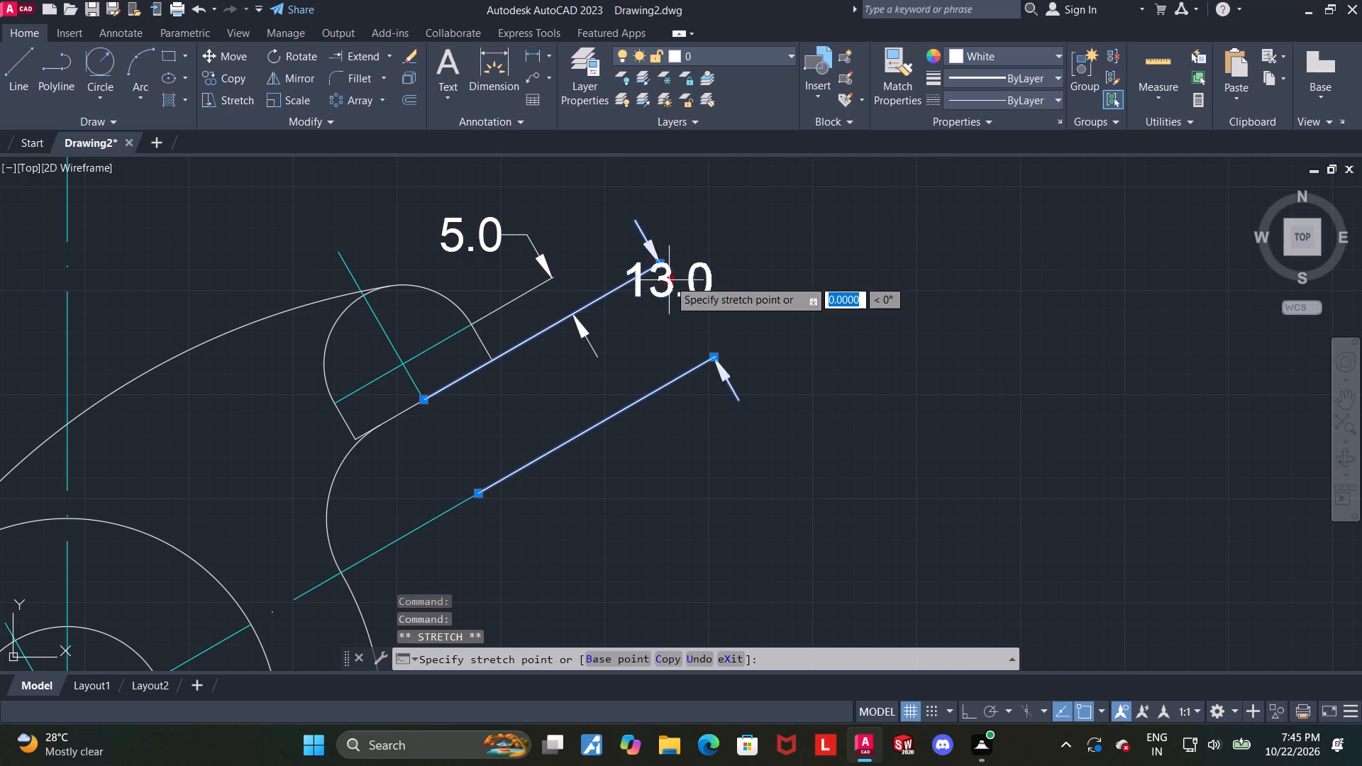
pyautogui.click(692, 315)
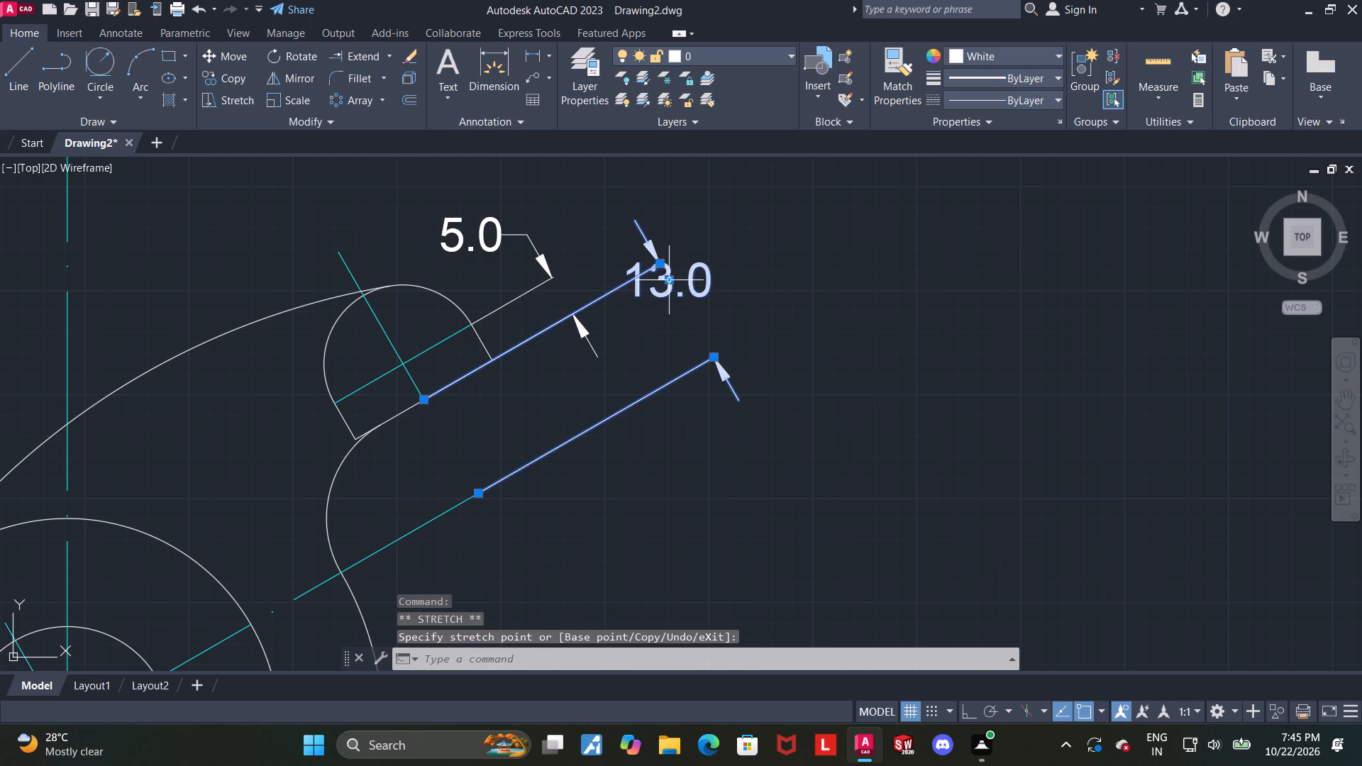
pyautogui.click(669, 280)
pyautogui.click(719, 326)
pyautogui.press('Escape')
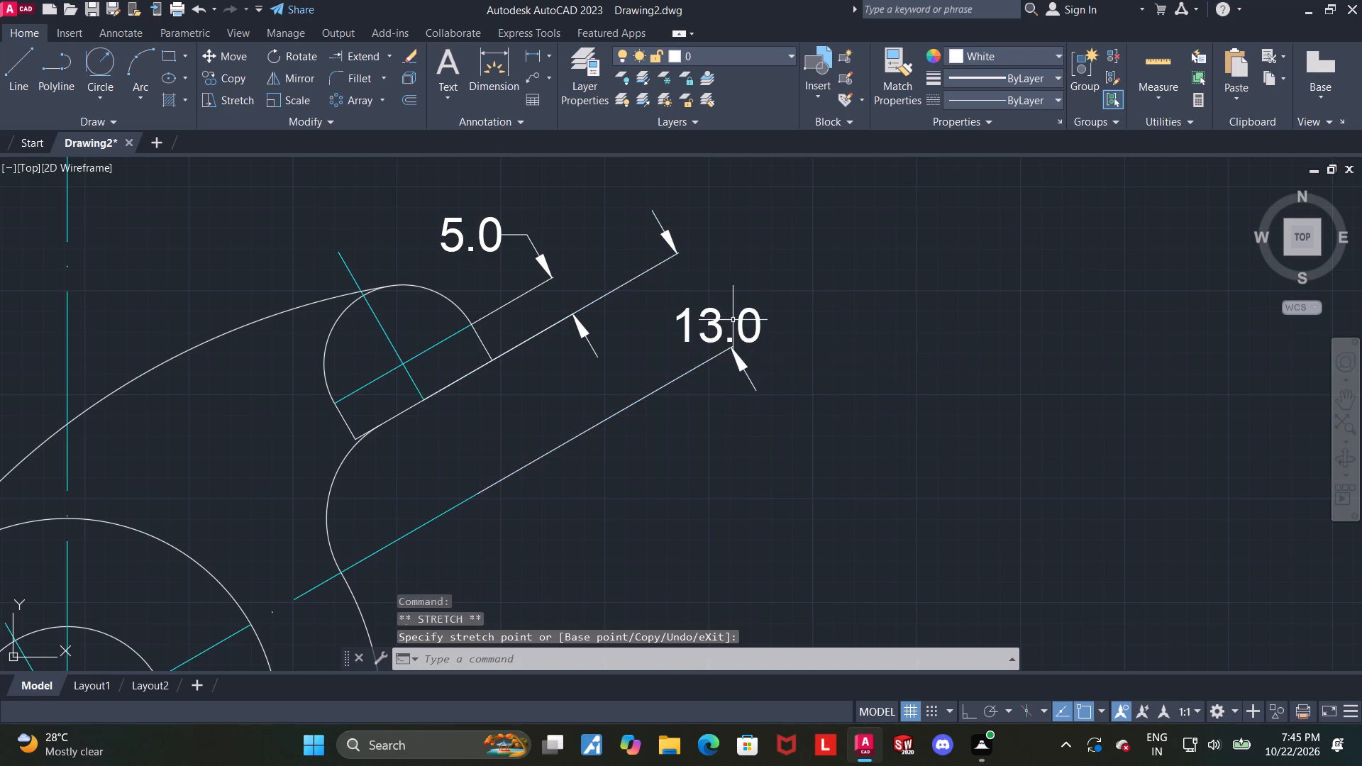
pyautogui.click(717, 328)
pyautogui.click(720, 327)
pyautogui.click(706, 314)
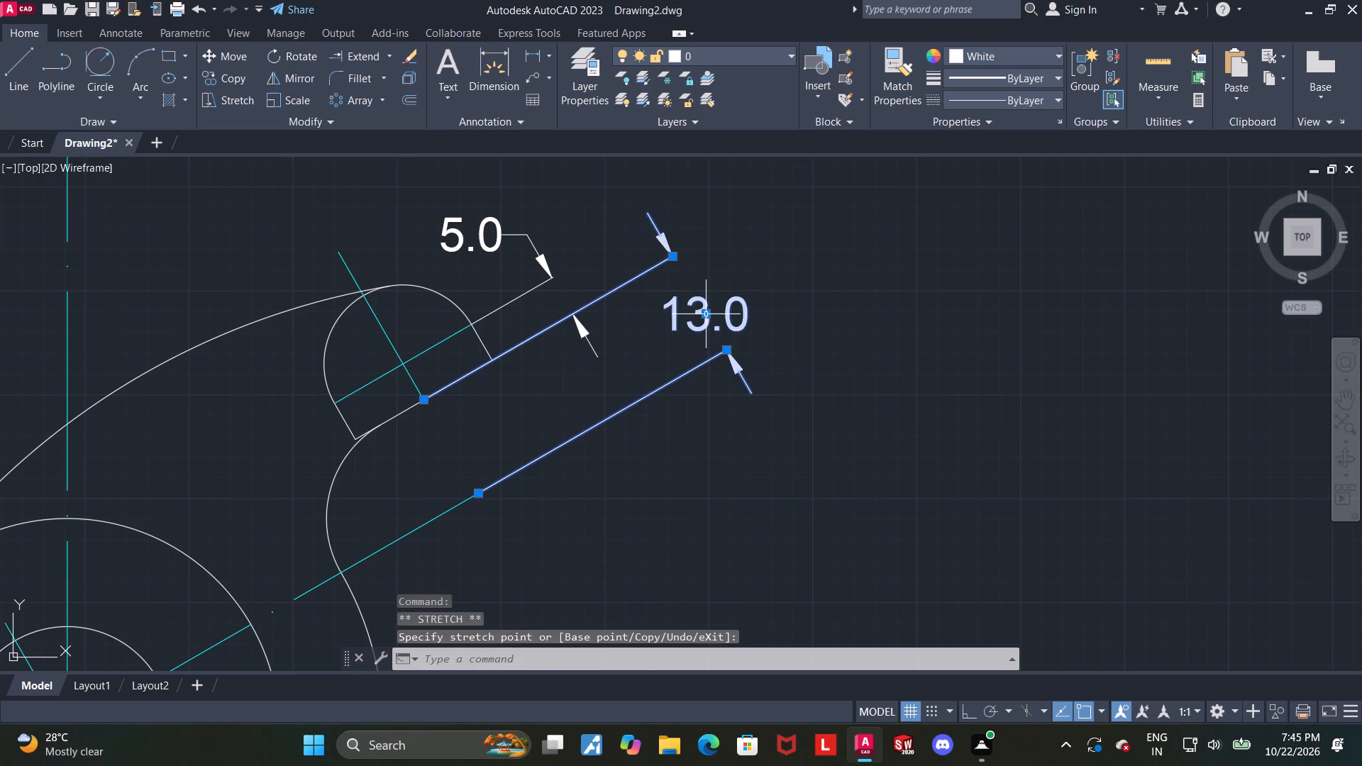
pyautogui.press('Escape')
# Add an angular dimension between the inclined centreline and the horizontal centreline, placed outside the large arc below the 13.0 dimension.
pyautogui.scroll(-3, 821, 328)
pyautogui.moveTo(855, 374); pyautogui.dragTo(789, 356, button='middle')
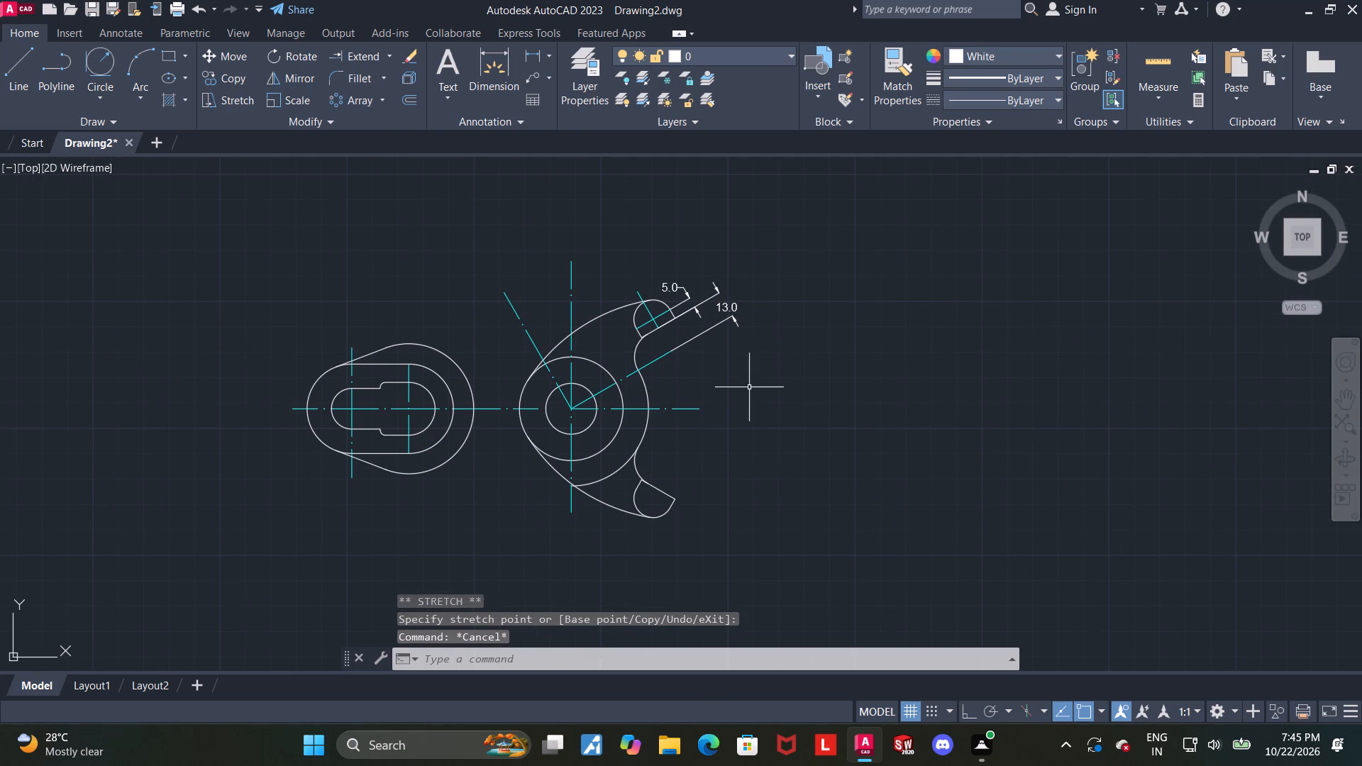
pyautogui.scroll(1, 753, 404)
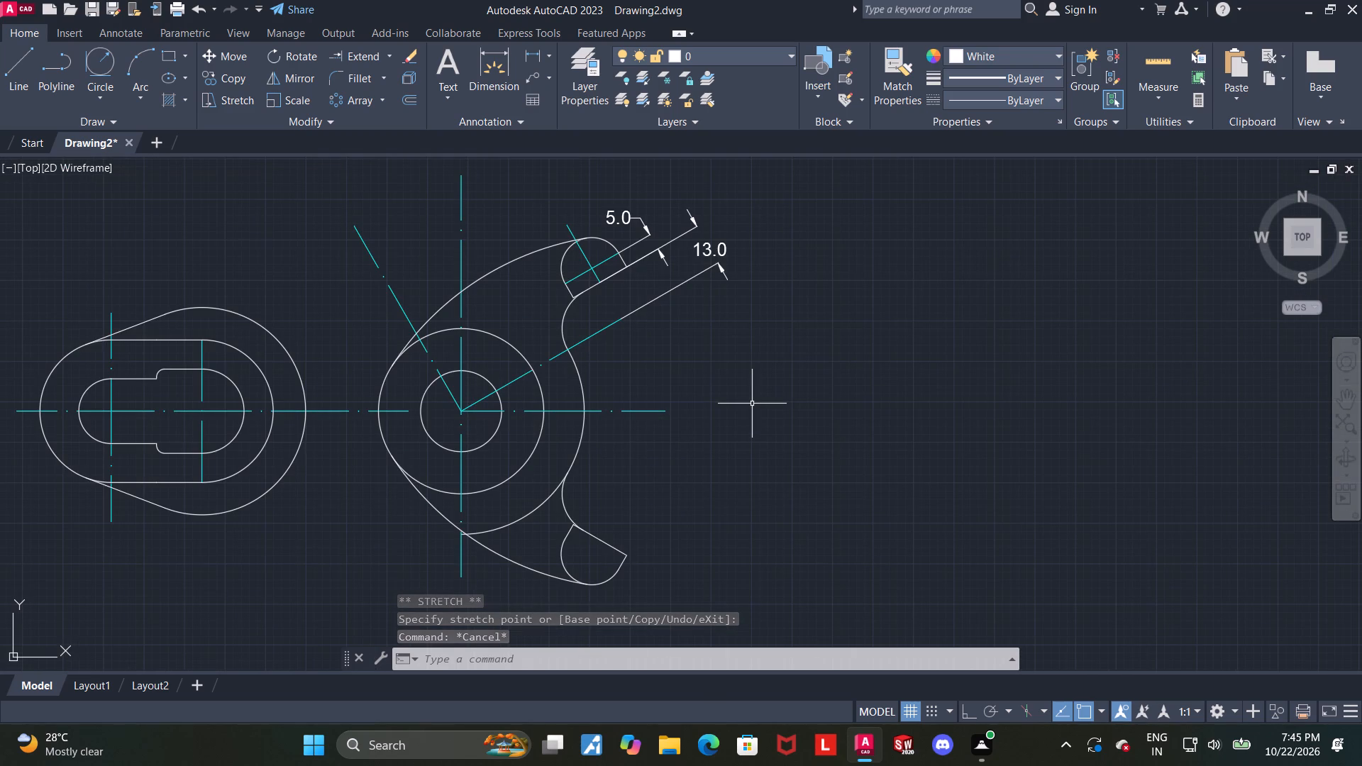
pyautogui.click(497, 66)
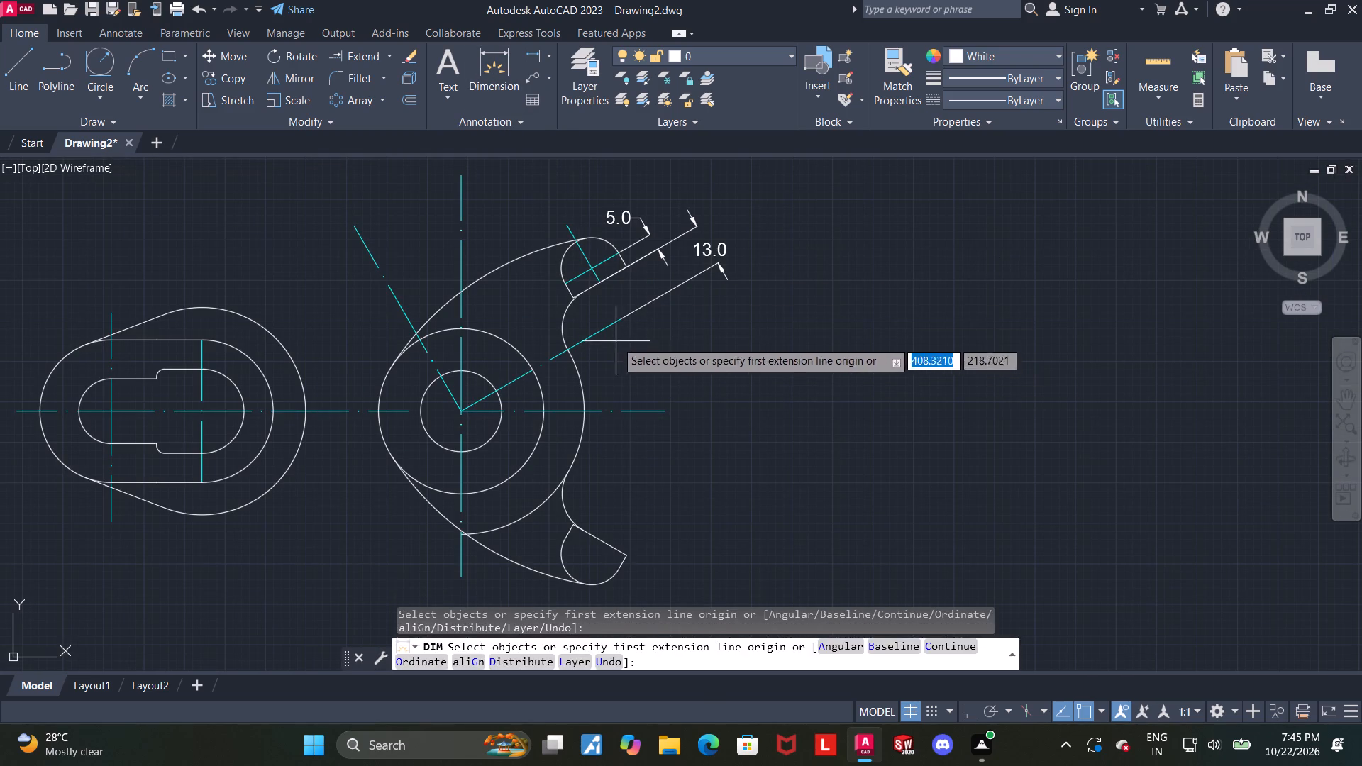
pyautogui.click(604, 331)
pyautogui.click(633, 410)
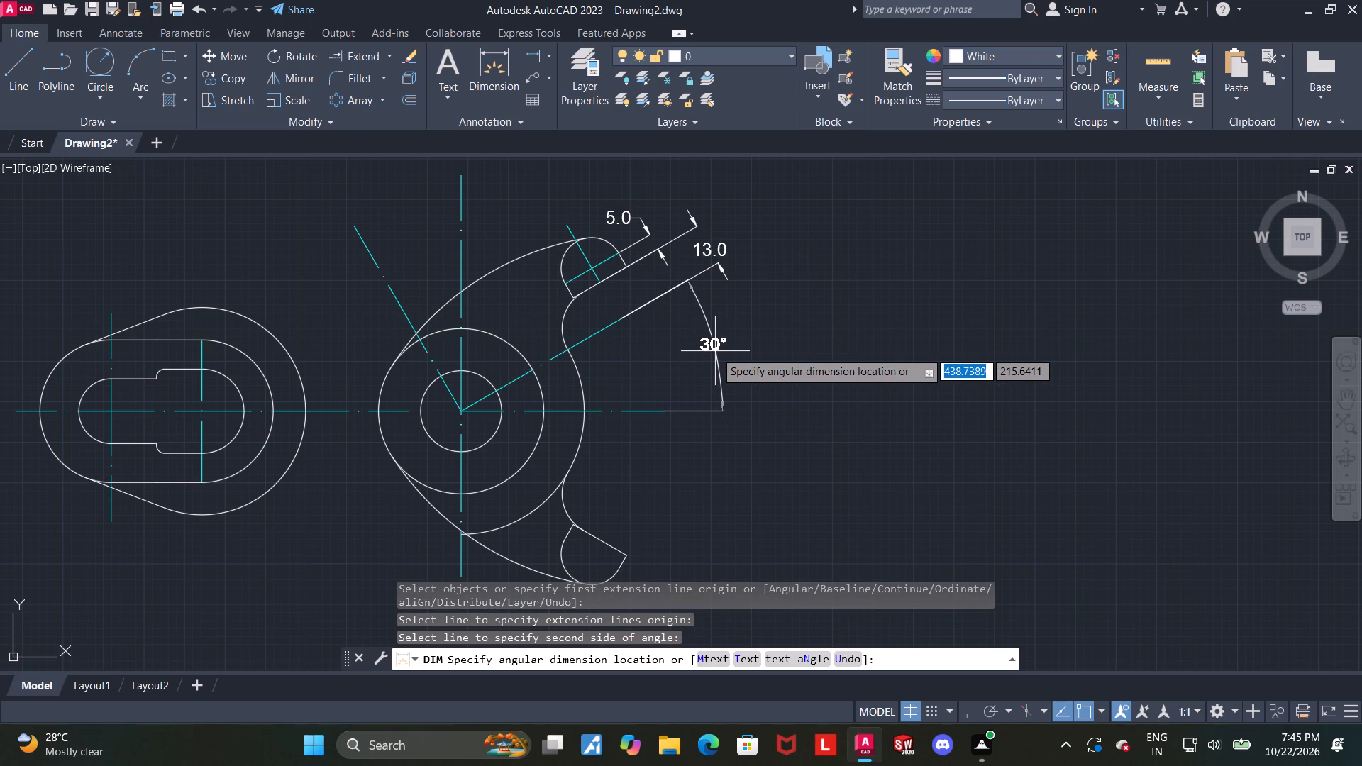
pyautogui.click(715, 351)
pyautogui.press('Escape')
# Trim away the large arc's portion inside the mirrored lower arm, from the lower fillet to the vertical centreline, including the leftover stub.
pyautogui.moveTo(797, 390); pyautogui.dragTo(807, 348, button='middle')
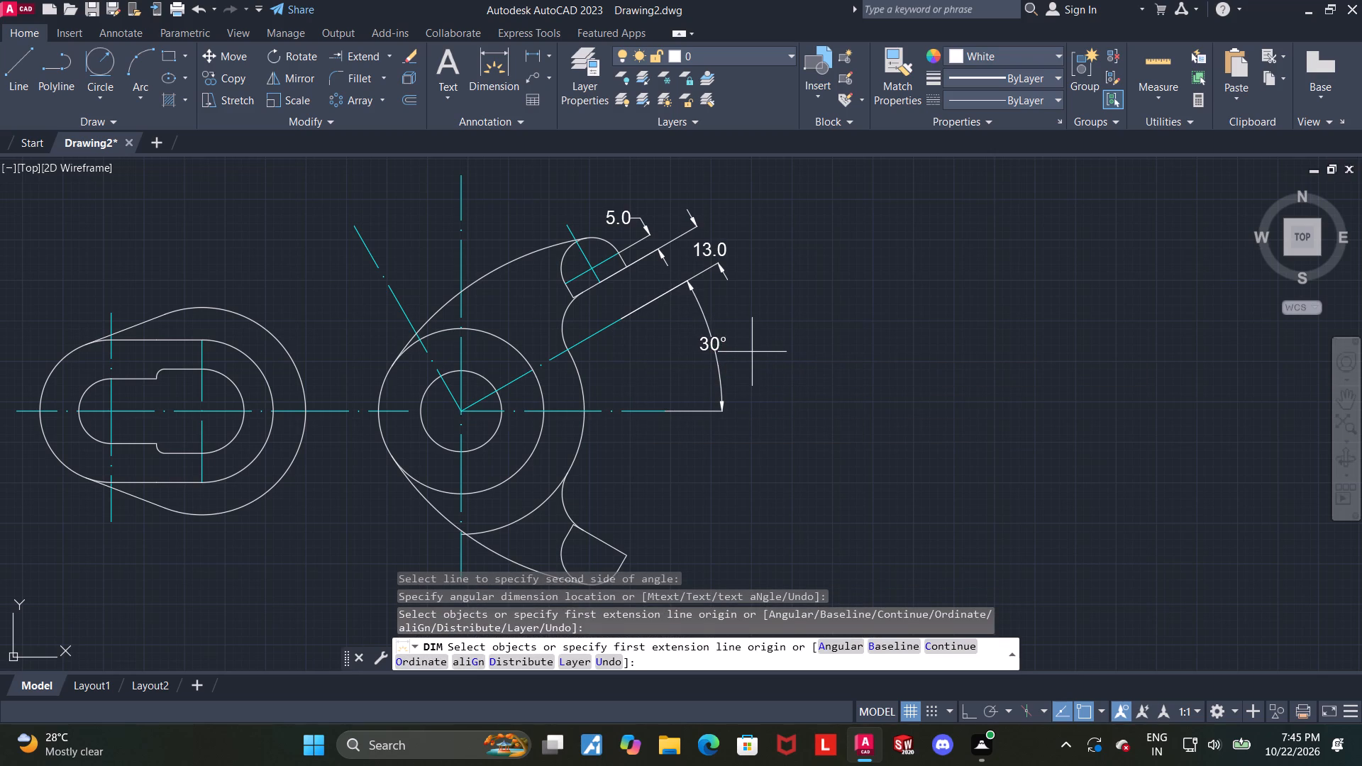
pyautogui.scroll(1, 622, 425)
pyautogui.moveTo(639, 392); pyautogui.dragTo(649, 335, button='middle')
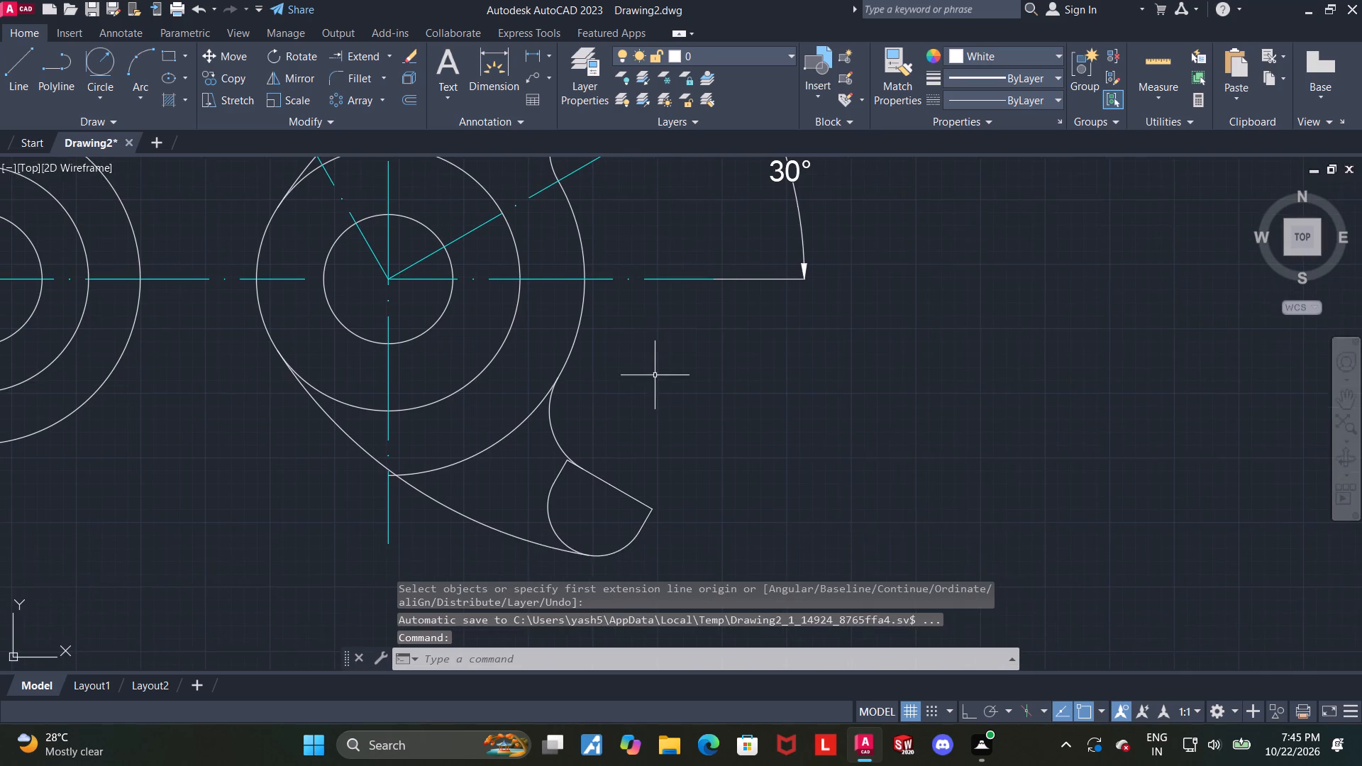
pyautogui.moveTo(655, 401); pyautogui.dragTo(667, 355, button='middle')
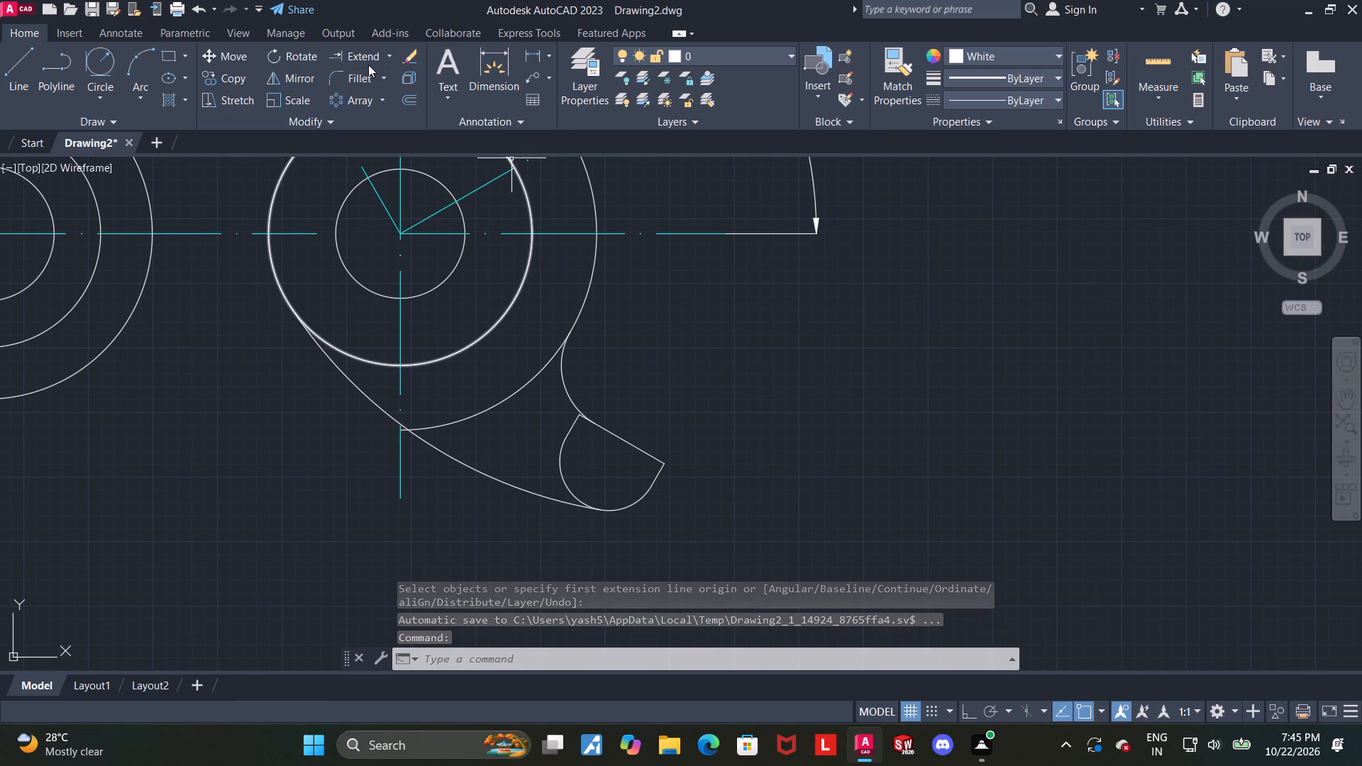
pyautogui.click(390, 56)
pyautogui.click(390, 87)
pyautogui.moveTo(489, 428); pyautogui.dragTo(482, 398)
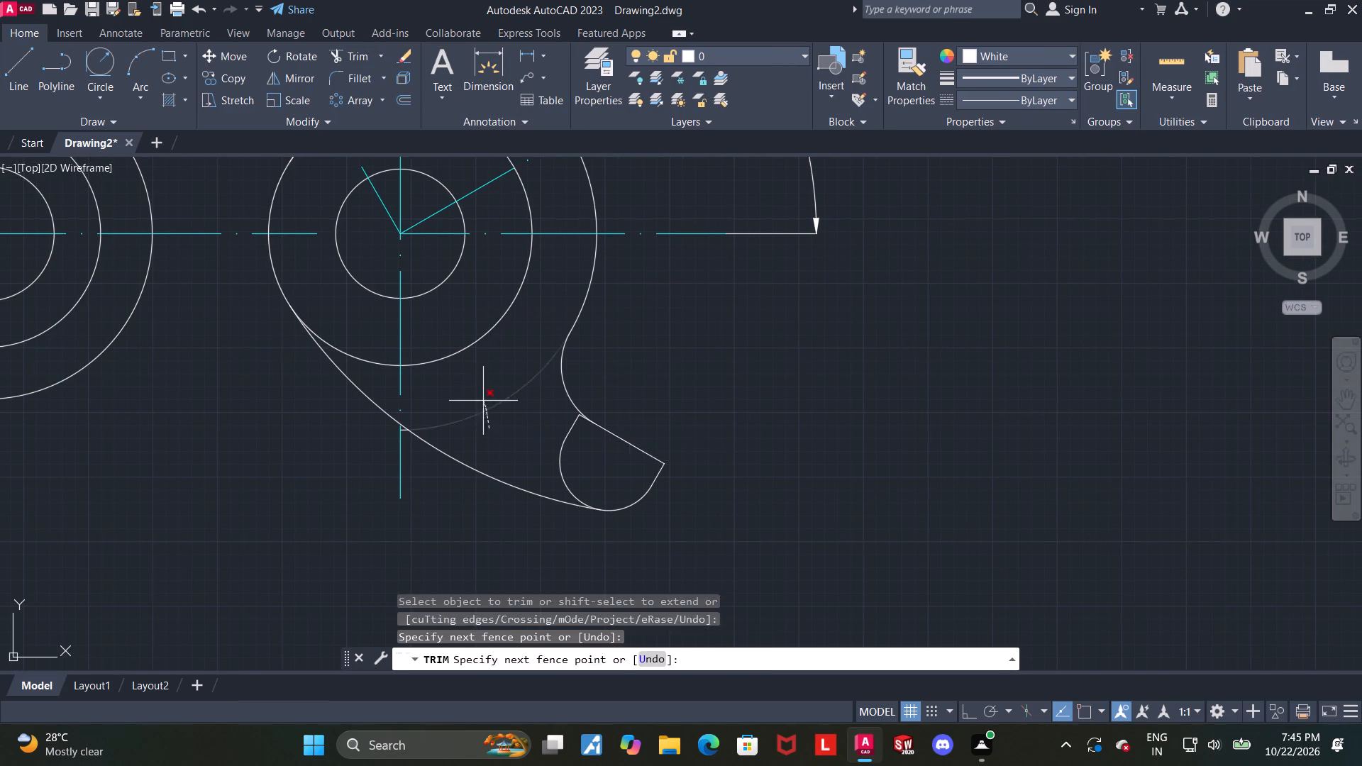
pyautogui.scroll(1, 387, 452)
pyautogui.click(412, 418)
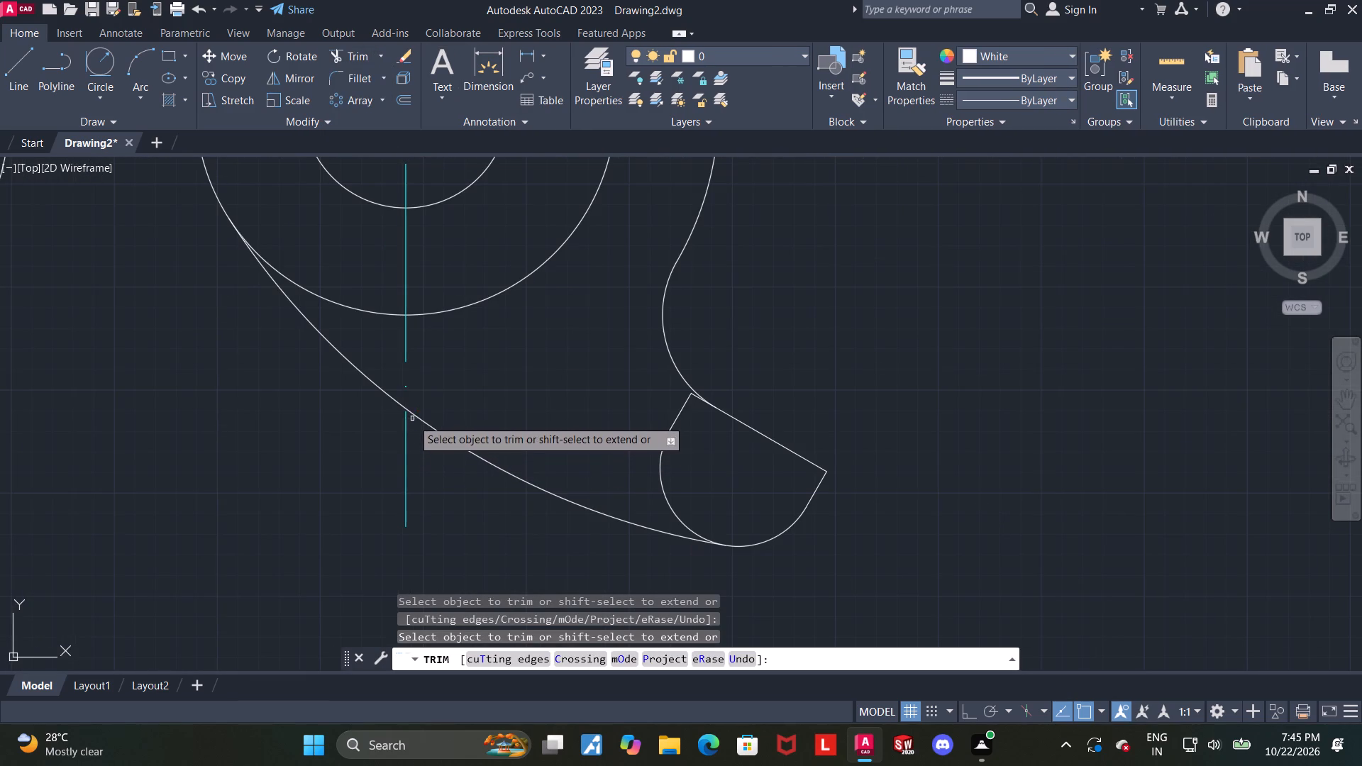
pyautogui.scroll(-3, 482, 439)
pyautogui.moveTo(665, 382); pyautogui.dragTo(669, 411, button='middle')
pyautogui.scroll(2, 614, 405)
pyautogui.press('Escape')
# Add a radius dimension to the arc joining the two arms, placing its text outside the arc below the horizontal centreline.
pyautogui.click(493, 65)
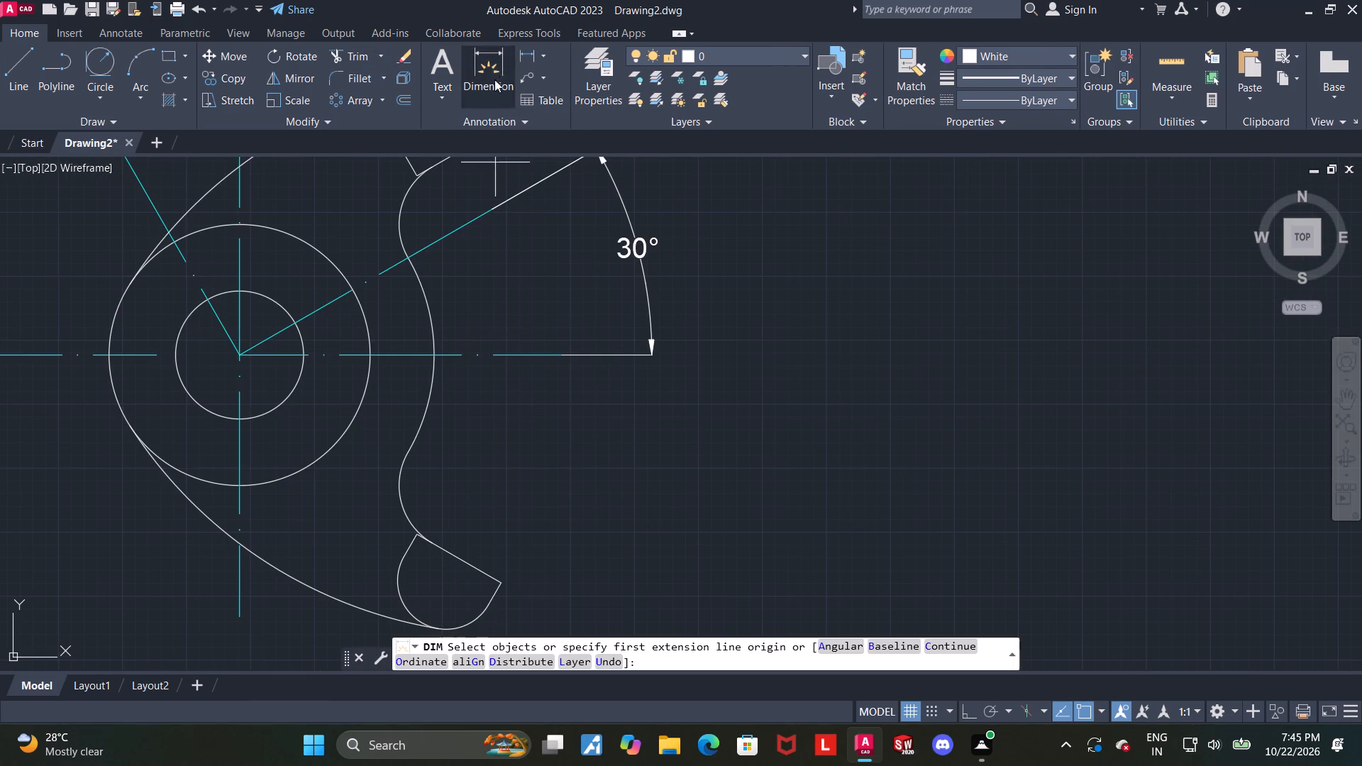
pyautogui.scroll(1, 490, 442)
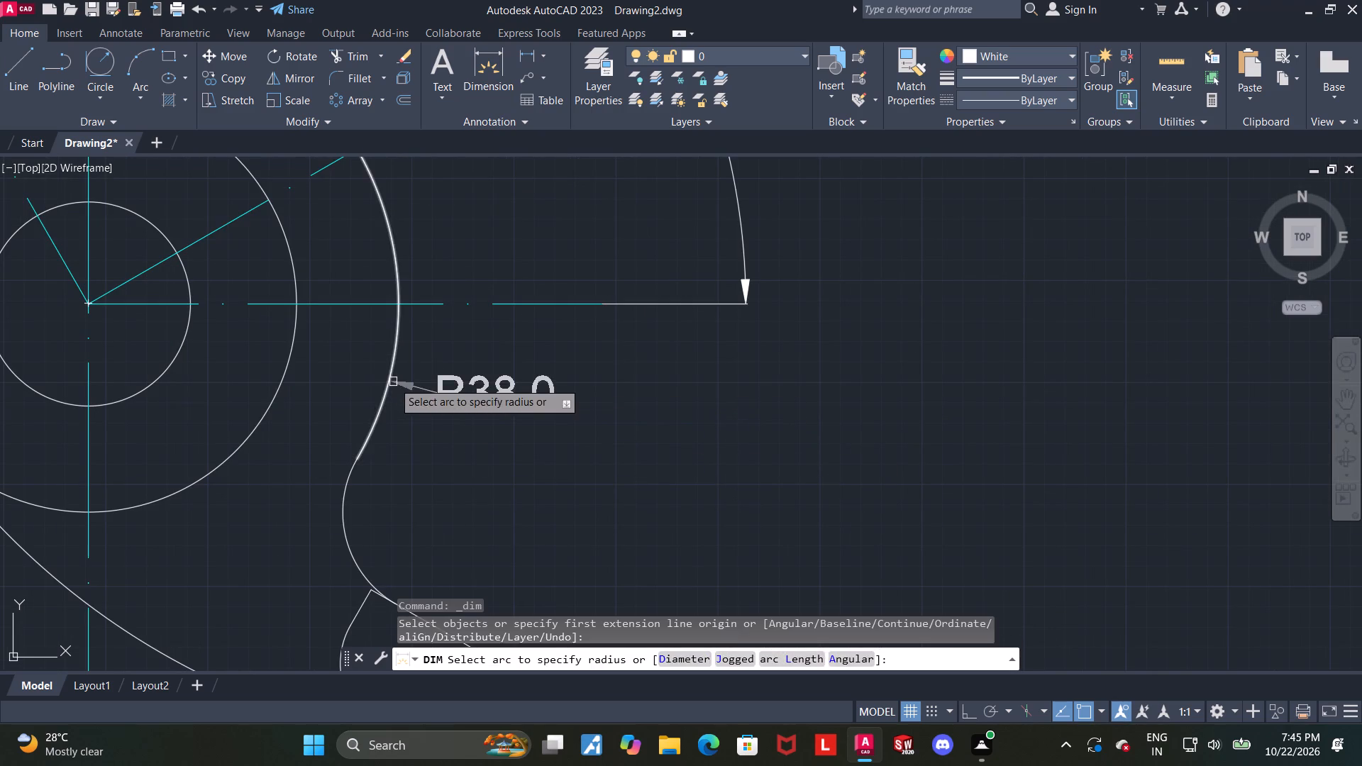
pyautogui.click(393, 382)
pyautogui.click(455, 401)
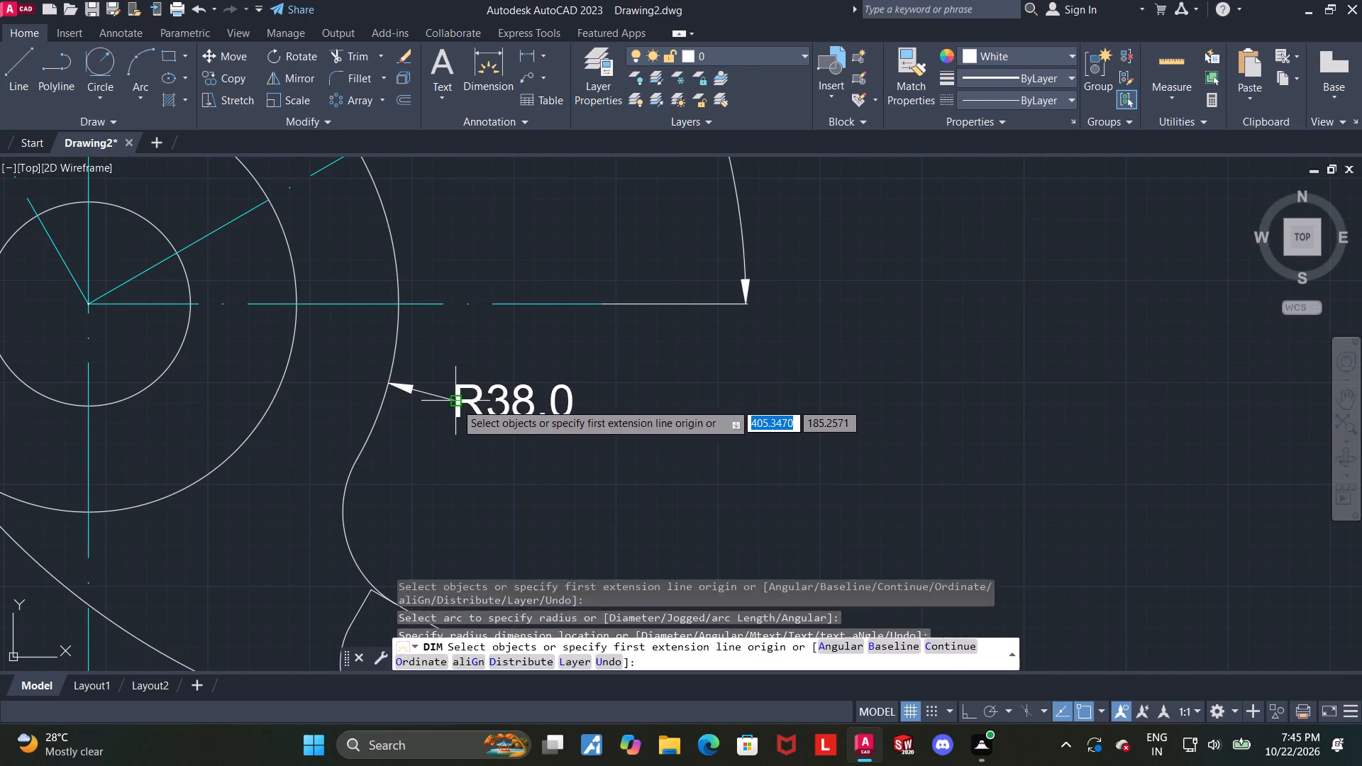
pyautogui.press('Escape')
# Add a radius dimension to the lower arm's long outer arc, placing its text inside the arm beside the vertical centreline.
pyautogui.scroll(-1, 621, 432)
pyautogui.moveTo(655, 432); pyautogui.dragTo(803, 357, button='middle')
pyautogui.scroll(1, 567, 454)
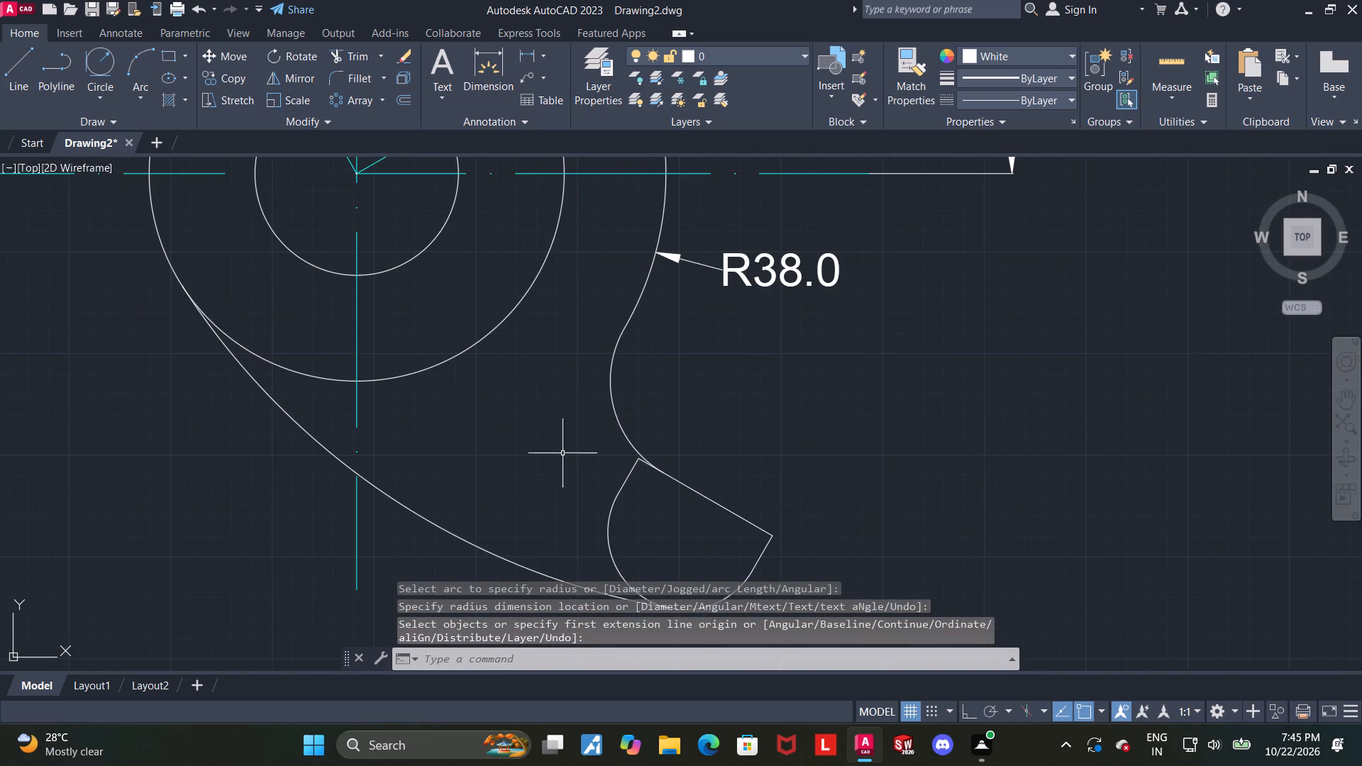
pyautogui.click(485, 63)
pyautogui.scroll(1, 448, 386)
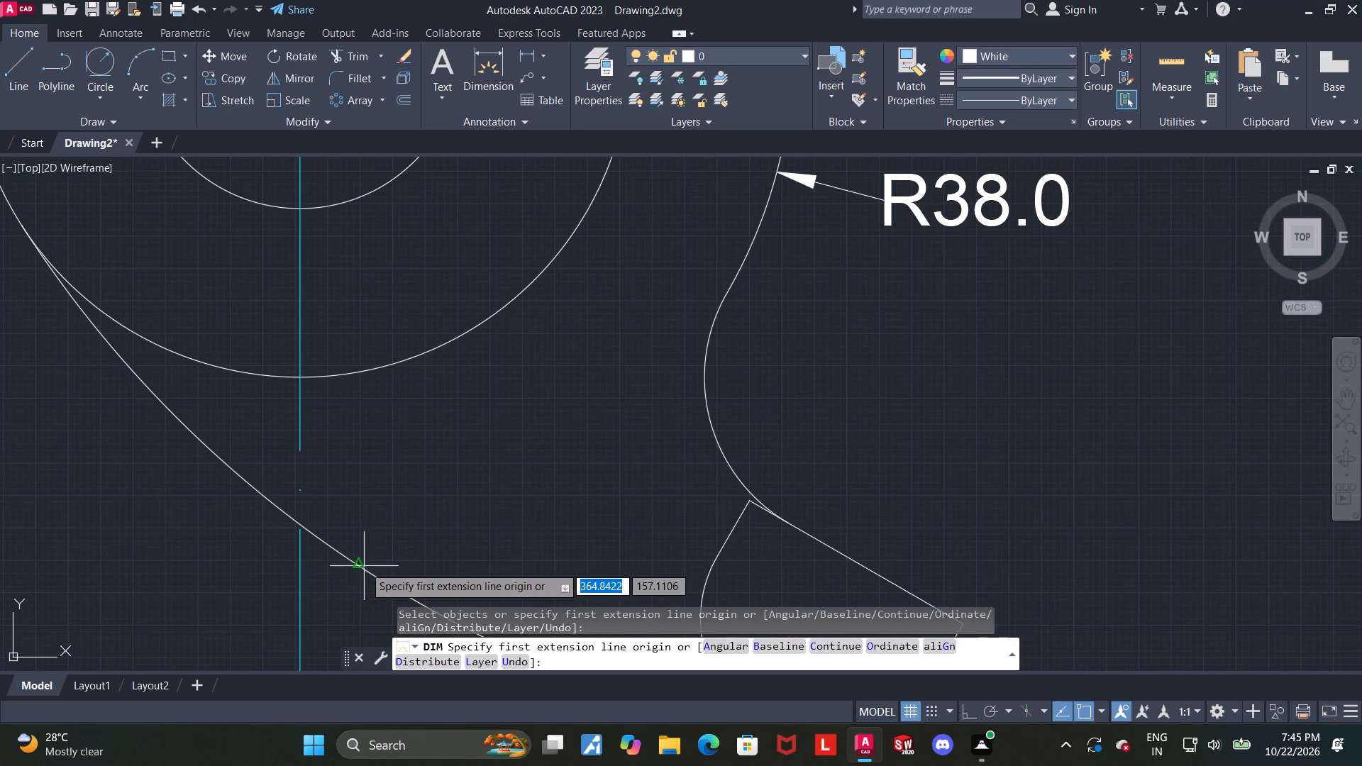
pyautogui.scroll(1, 387, 545)
pyautogui.scroll(-3, 408, 506)
pyautogui.scroll(1, 428, 545)
pyautogui.click(410, 539)
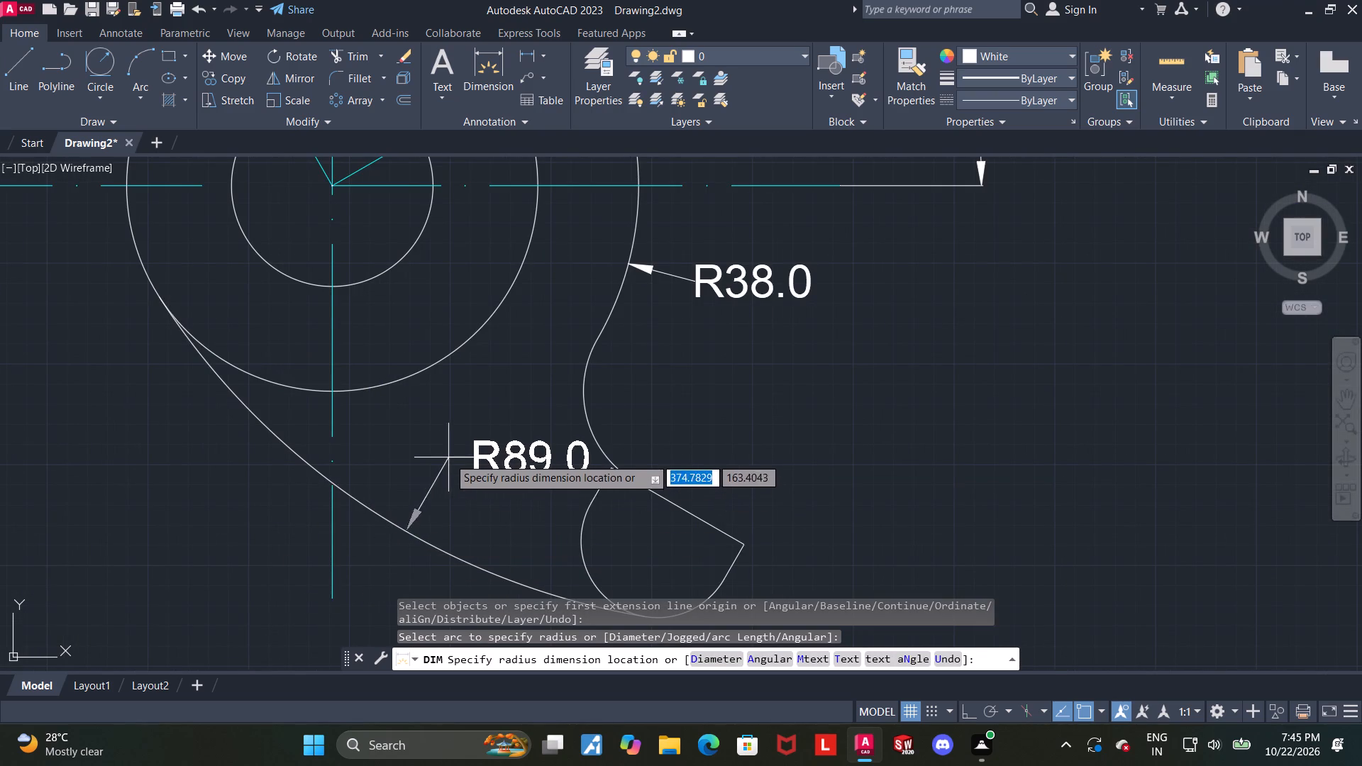
pyautogui.click(410, 445)
pyautogui.press('Escape')
# Add a radius dimension to the rounded tip of the upper arm, placing its text above the 5.0 dimension.
pyautogui.scroll(-2, 682, 509)
pyautogui.moveTo(721, 508); pyautogui.dragTo(725, 430, button='middle')
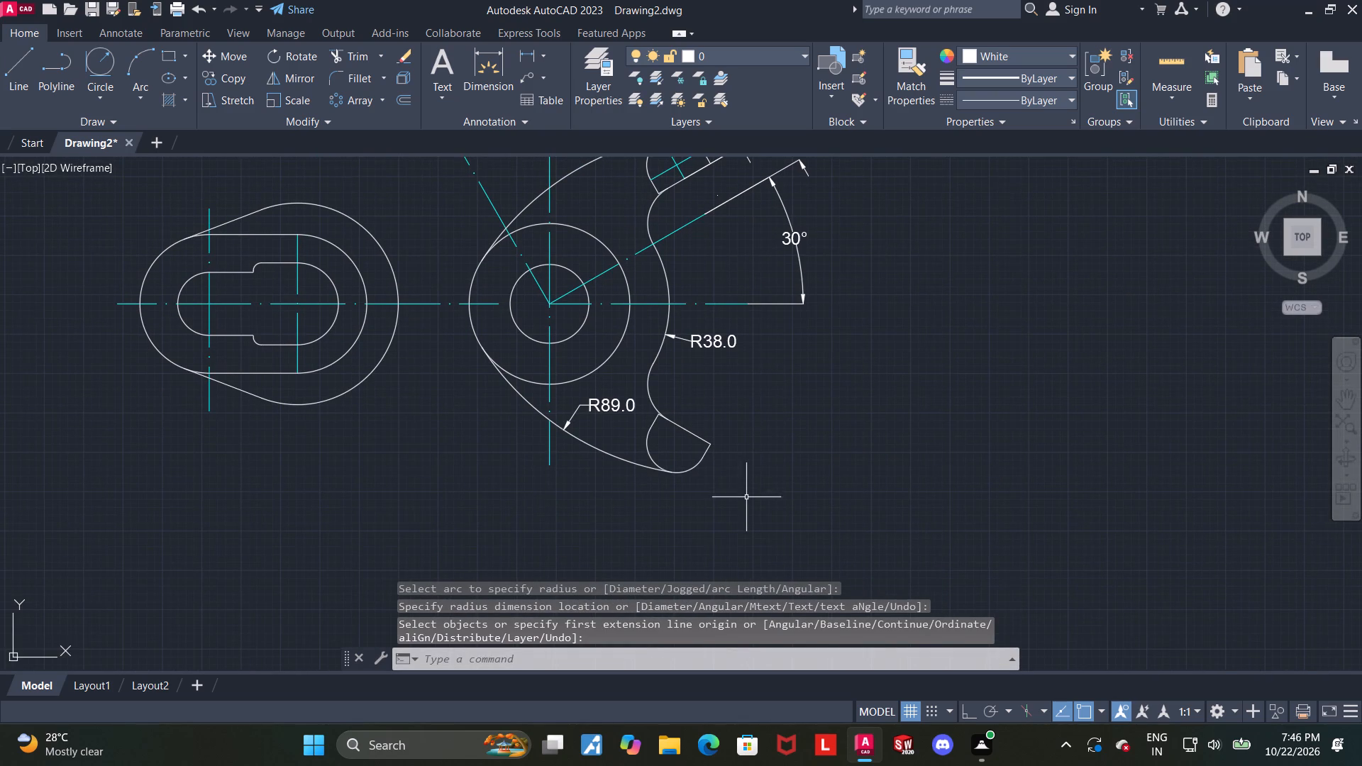
pyautogui.scroll(1, 746, 497)
pyautogui.scroll(-1, 770, 455)
pyautogui.moveTo(819, 407); pyautogui.dragTo(813, 531, button='middle')
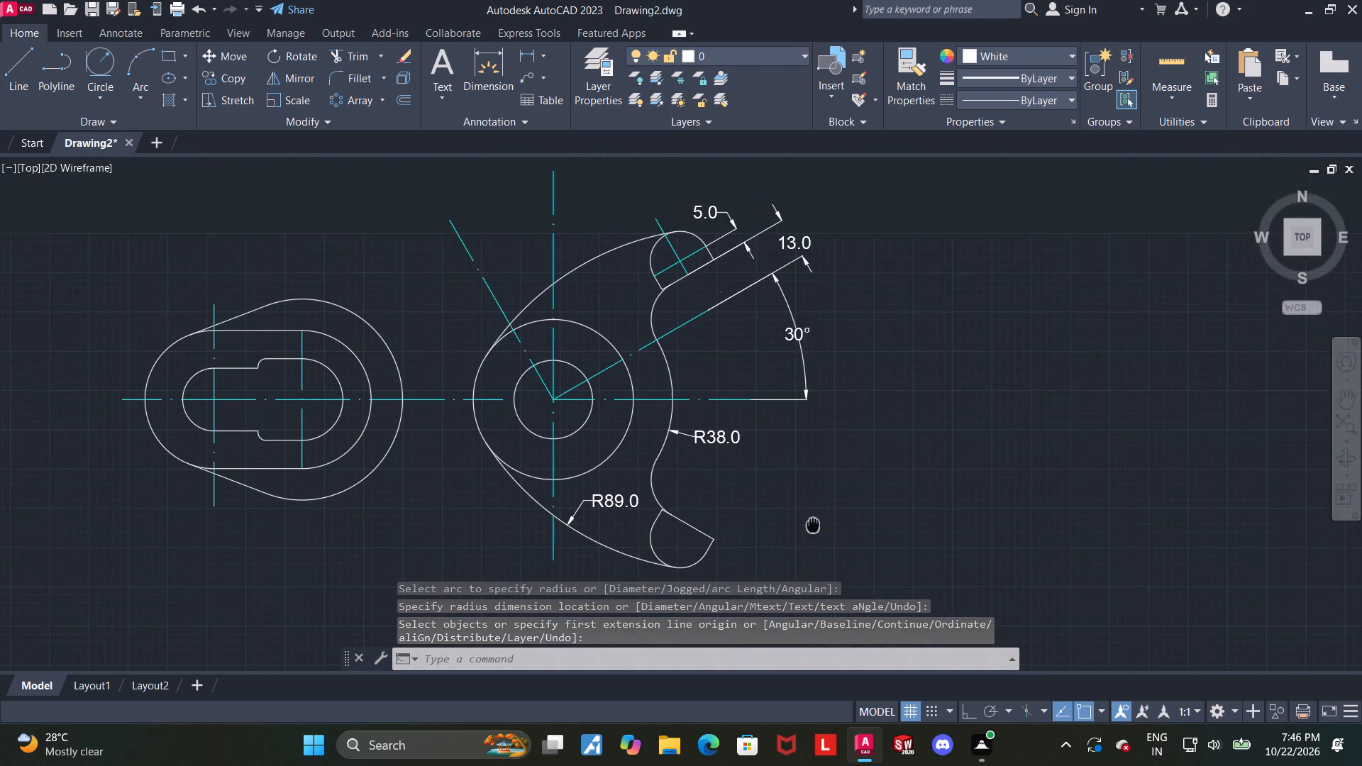
pyautogui.moveTo(813, 531); pyautogui.dragTo(812, 549, button='middle')
pyautogui.moveTo(829, 398); pyautogui.dragTo(843, 489, button='middle')
pyautogui.scroll(1, 725, 292)
pyautogui.scroll(2, 707, 401)
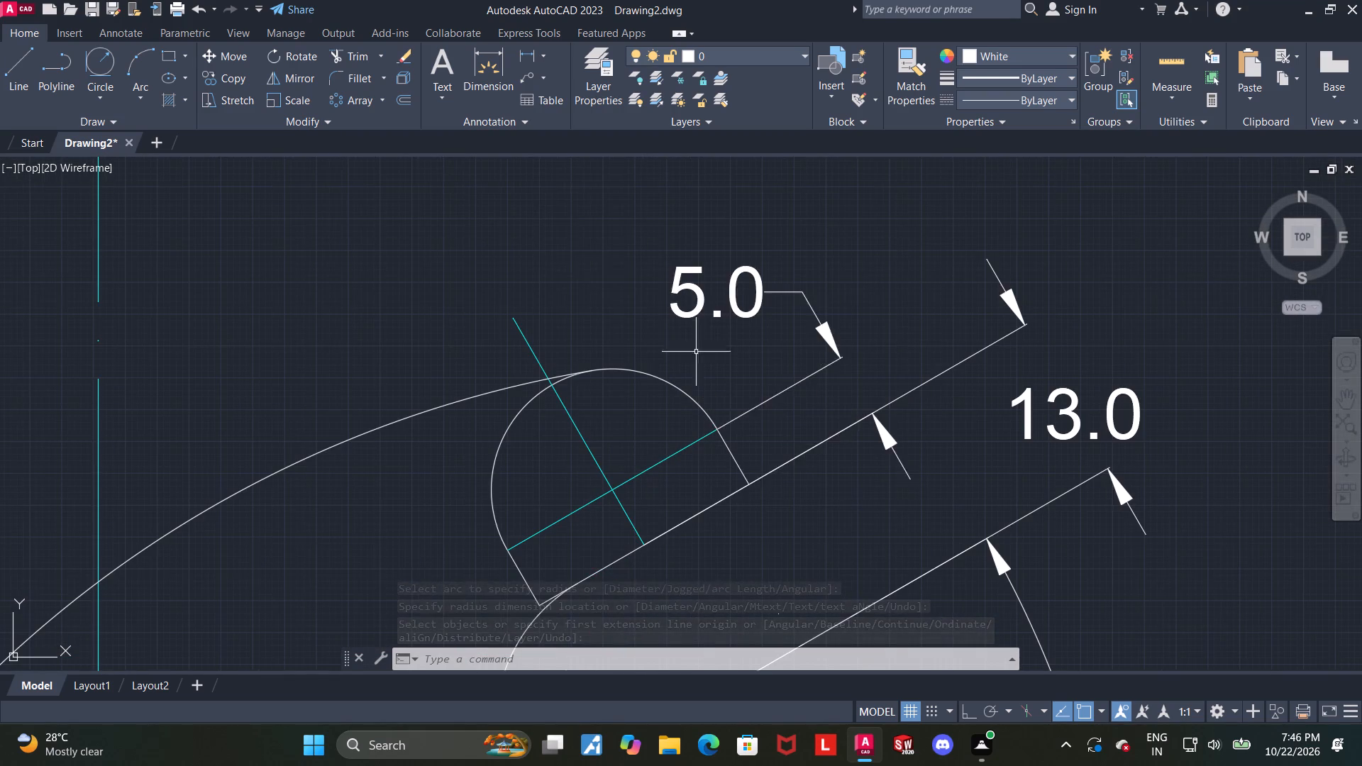
pyautogui.click(496, 68)
pyautogui.scroll(1, 604, 321)
pyautogui.click(636, 396)
pyautogui.scroll(-2, 629, 385)
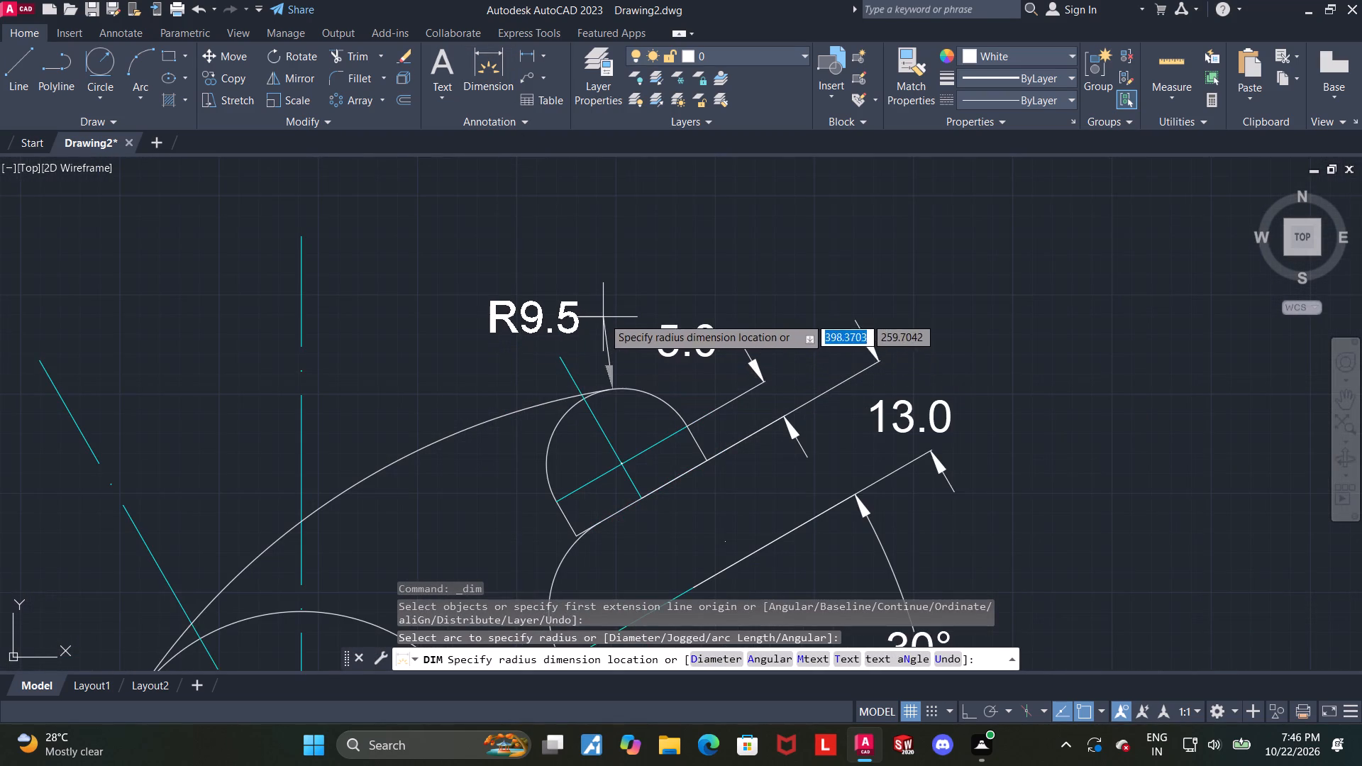
pyautogui.click(626, 250)
pyautogui.press('Escape')
# Add a radius dimension to the upper arm's concave fillet arc, placing its text inside the arm.
pyautogui.scroll(-1, 626, 283)
pyautogui.moveTo(833, 446); pyautogui.dragTo(861, 358, button='middle')
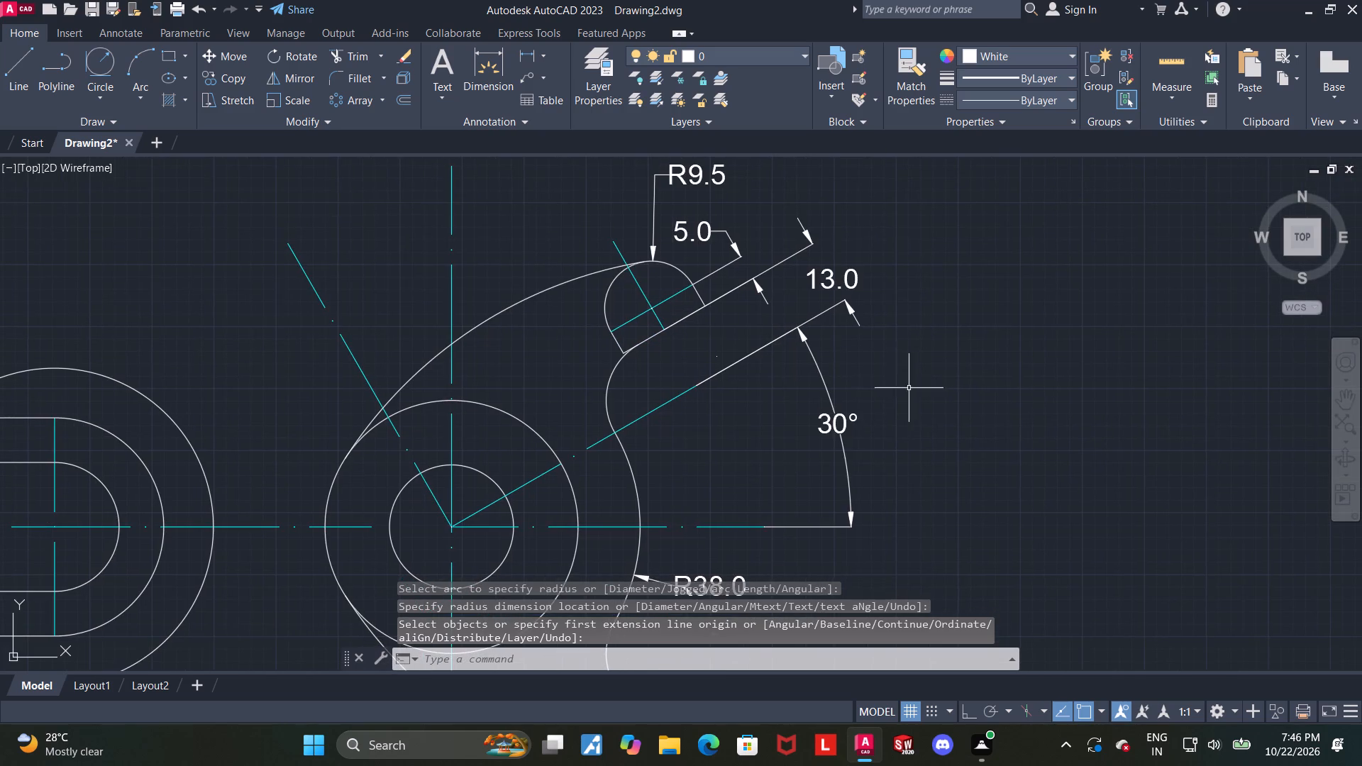
pyautogui.scroll(-1, 915, 389)
pyautogui.moveTo(915, 390); pyautogui.dragTo(904, 443, button='middle')
pyautogui.moveTo(935, 421); pyautogui.dragTo(922, 441, button='middle')
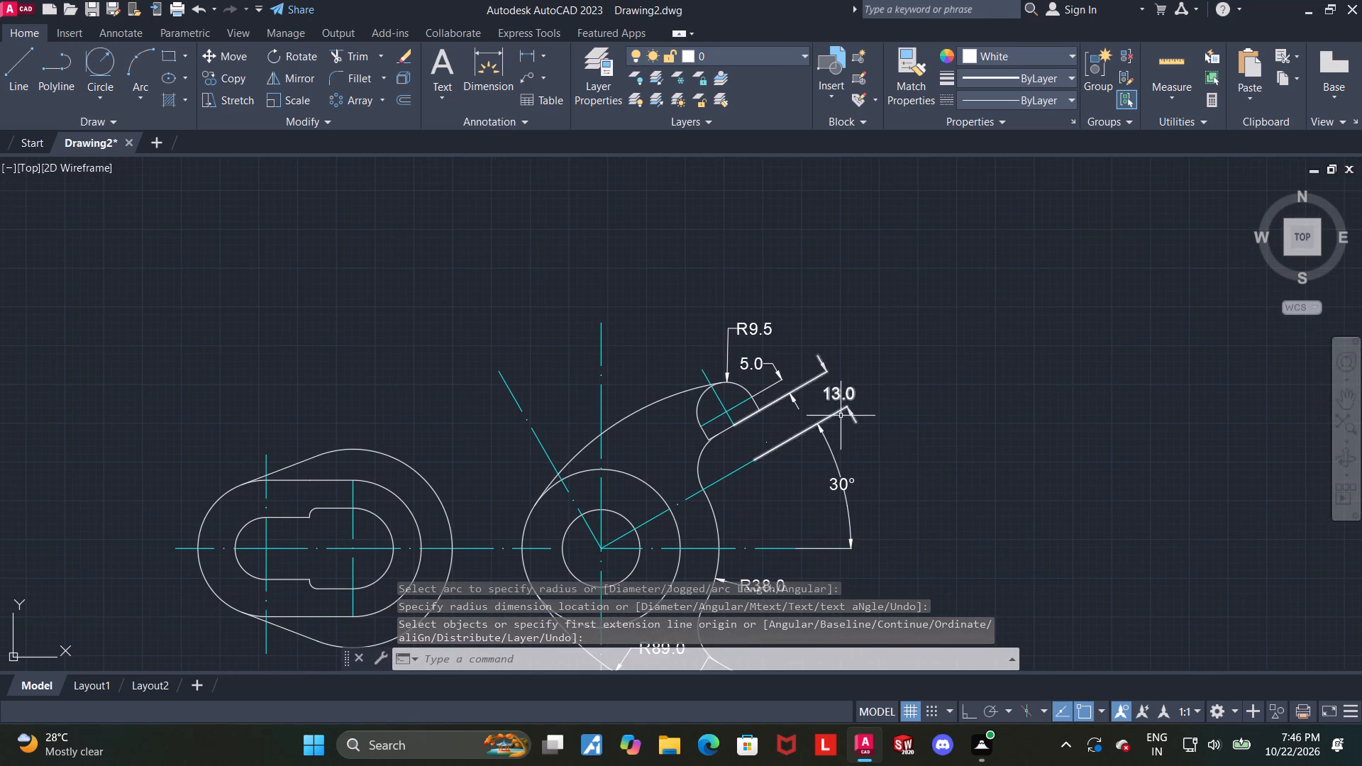
pyautogui.scroll(1, 744, 416)
pyautogui.scroll(-1, 601, 416)
pyautogui.moveTo(1023, 483); pyautogui.dragTo(1017, 412, button='middle')
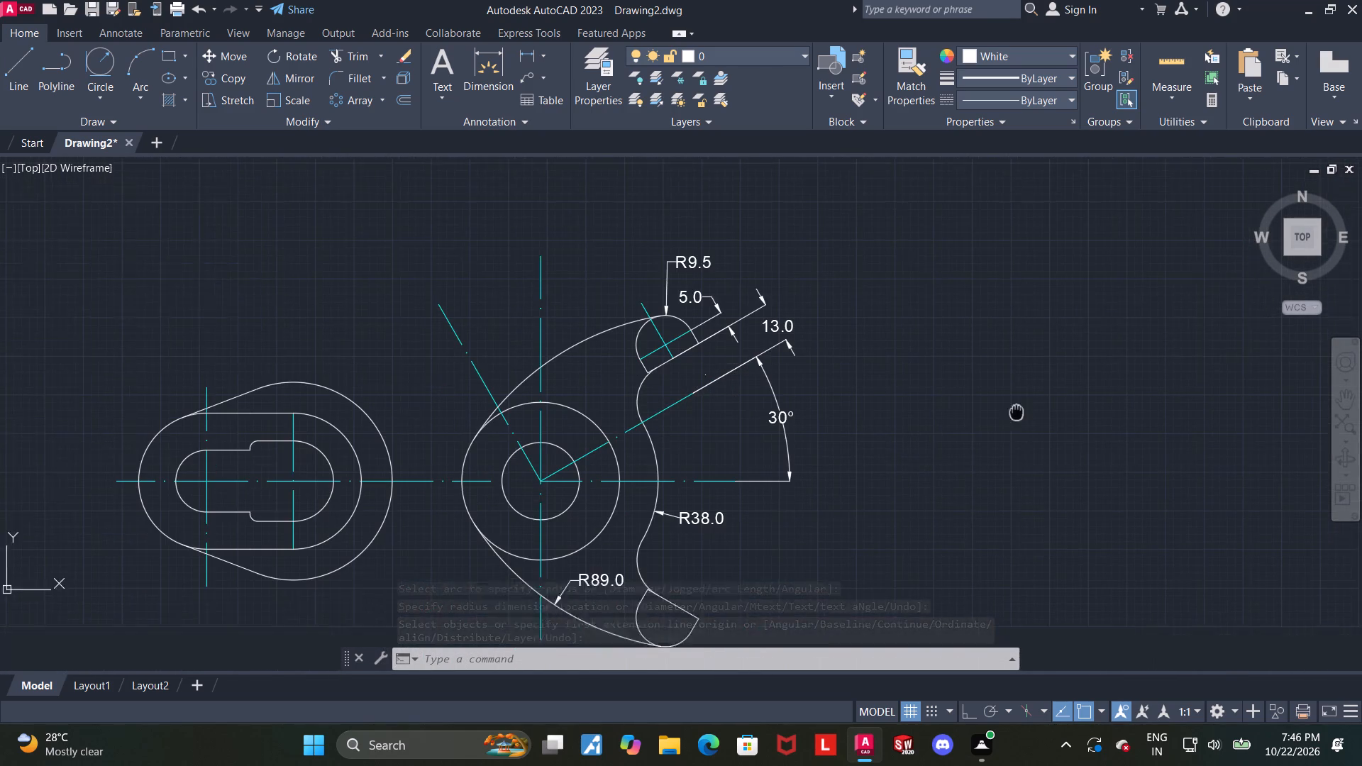
pyautogui.moveTo(1017, 412); pyautogui.dragTo(1016, 399, button='middle')
pyautogui.scroll(2, 691, 397)
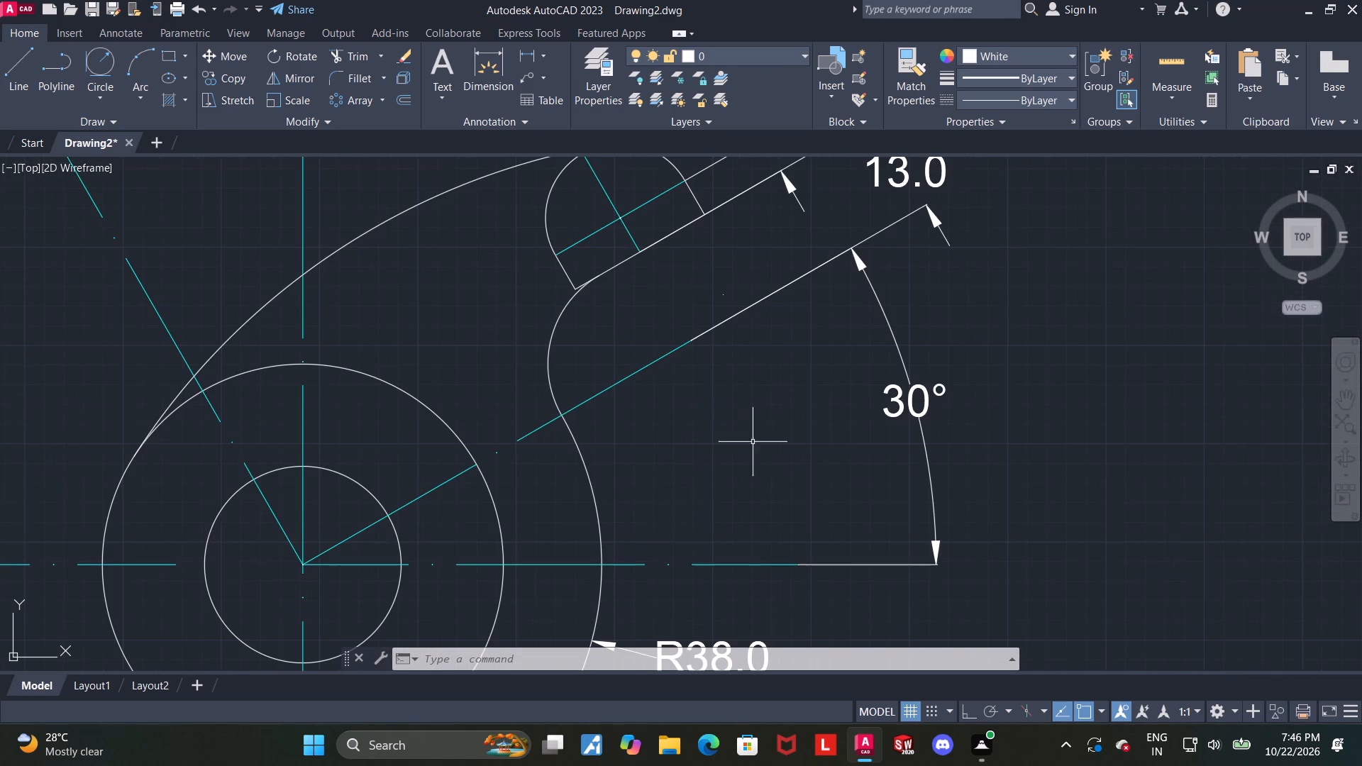
pyautogui.scroll(1, 549, 301)
pyautogui.click(492, 67)
pyautogui.scroll(1, 588, 360)
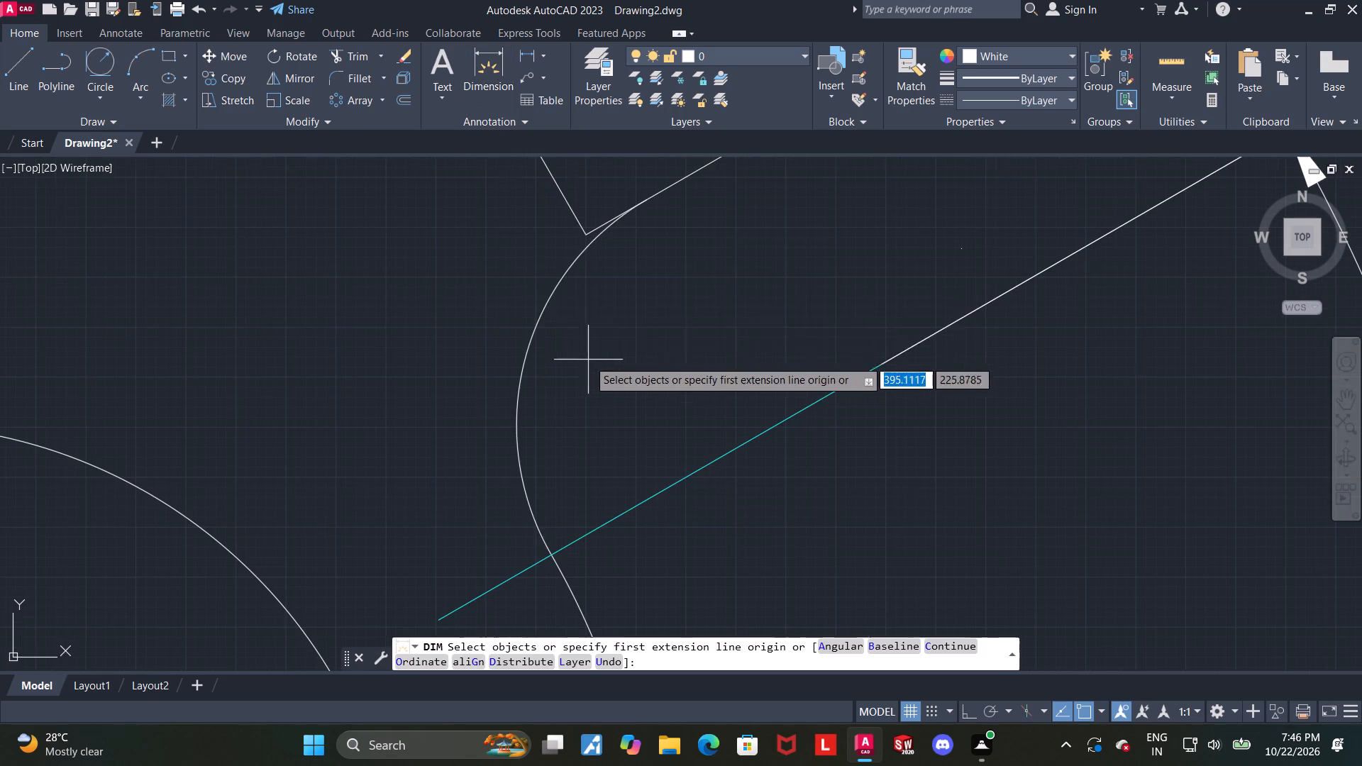
pyautogui.click(563, 280)
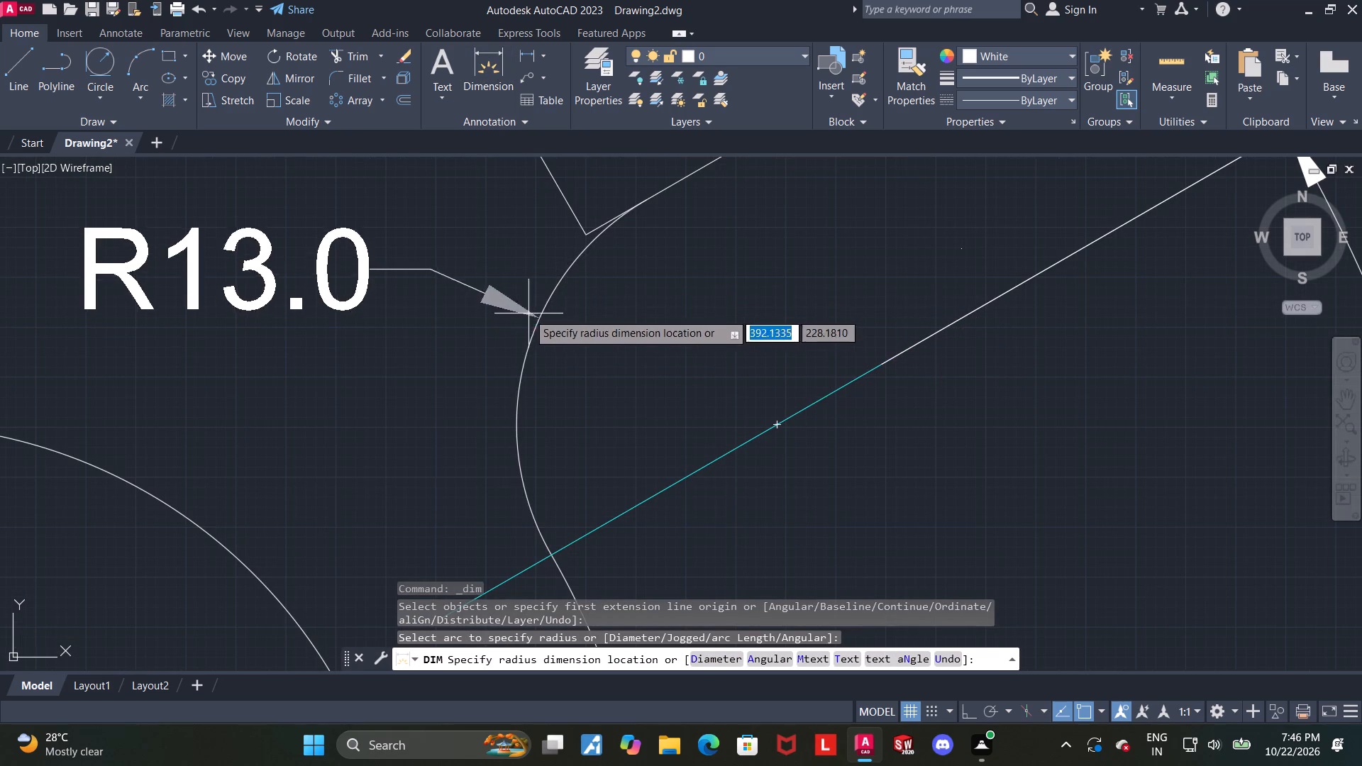
pyautogui.click(512, 291)
# Add a diameter dimension to the larger concentric circle, placing its text outside the arc that joins the arms, above the horizontal centreline.
pyautogui.scroll(-3, 567, 311)
pyautogui.scroll(-1, 690, 423)
pyautogui.moveTo(690, 428); pyautogui.dragTo(660, 350, button='middle')
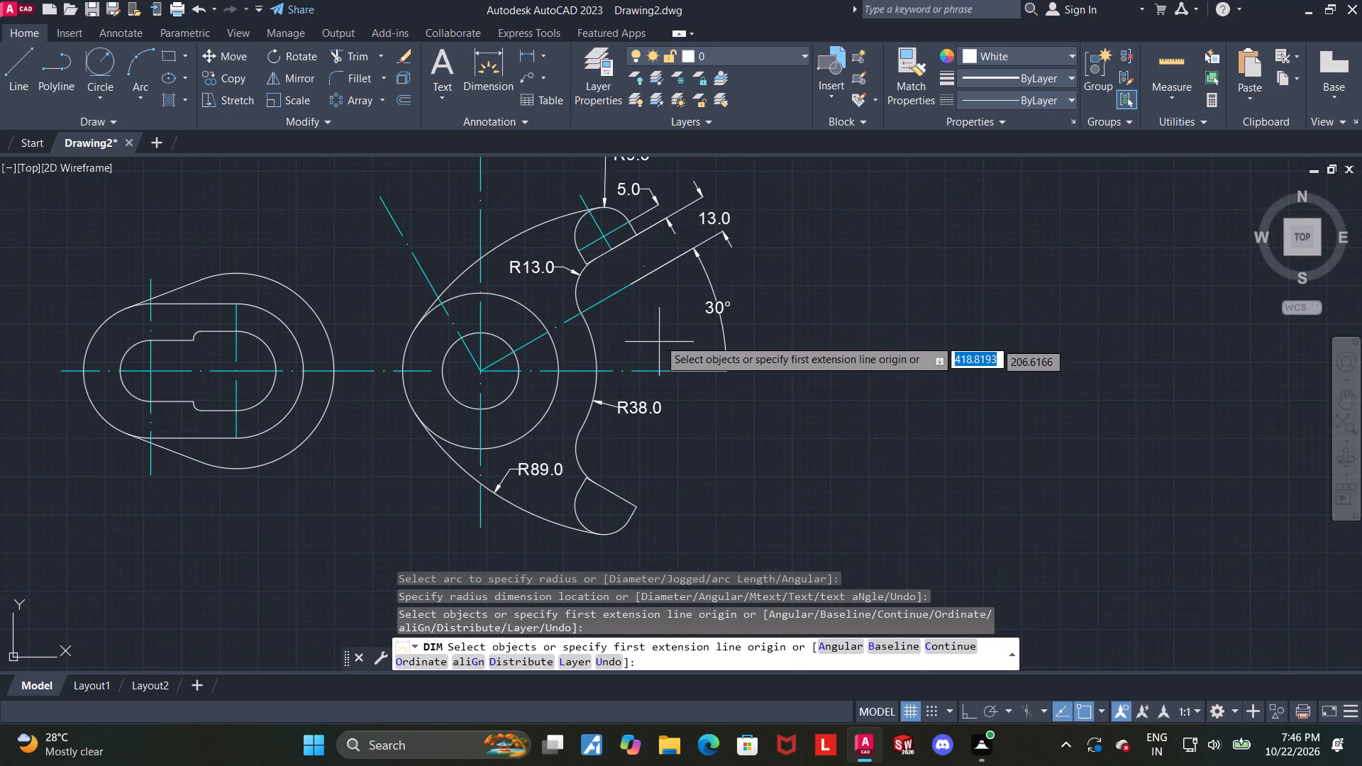
pyautogui.scroll(1, 657, 353)
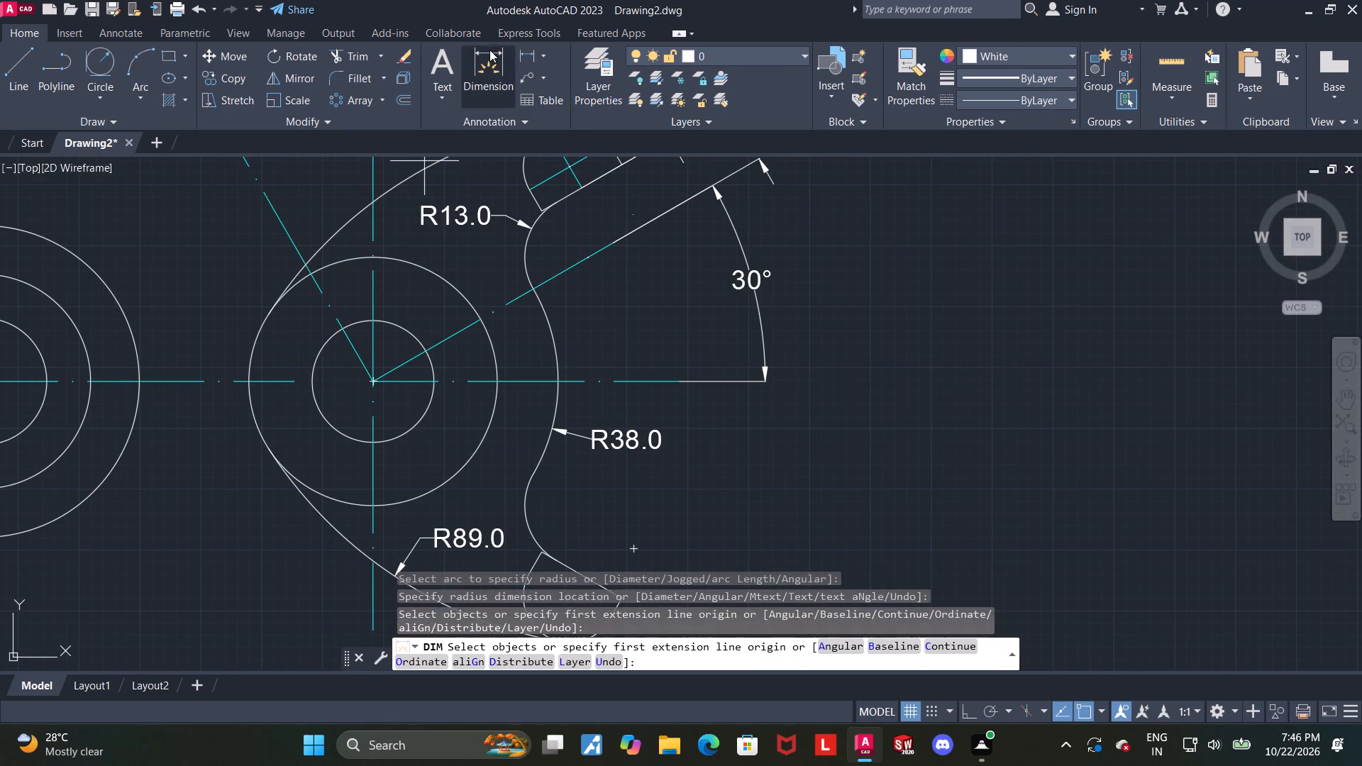
pyautogui.click(489, 50)
pyautogui.click(495, 345)
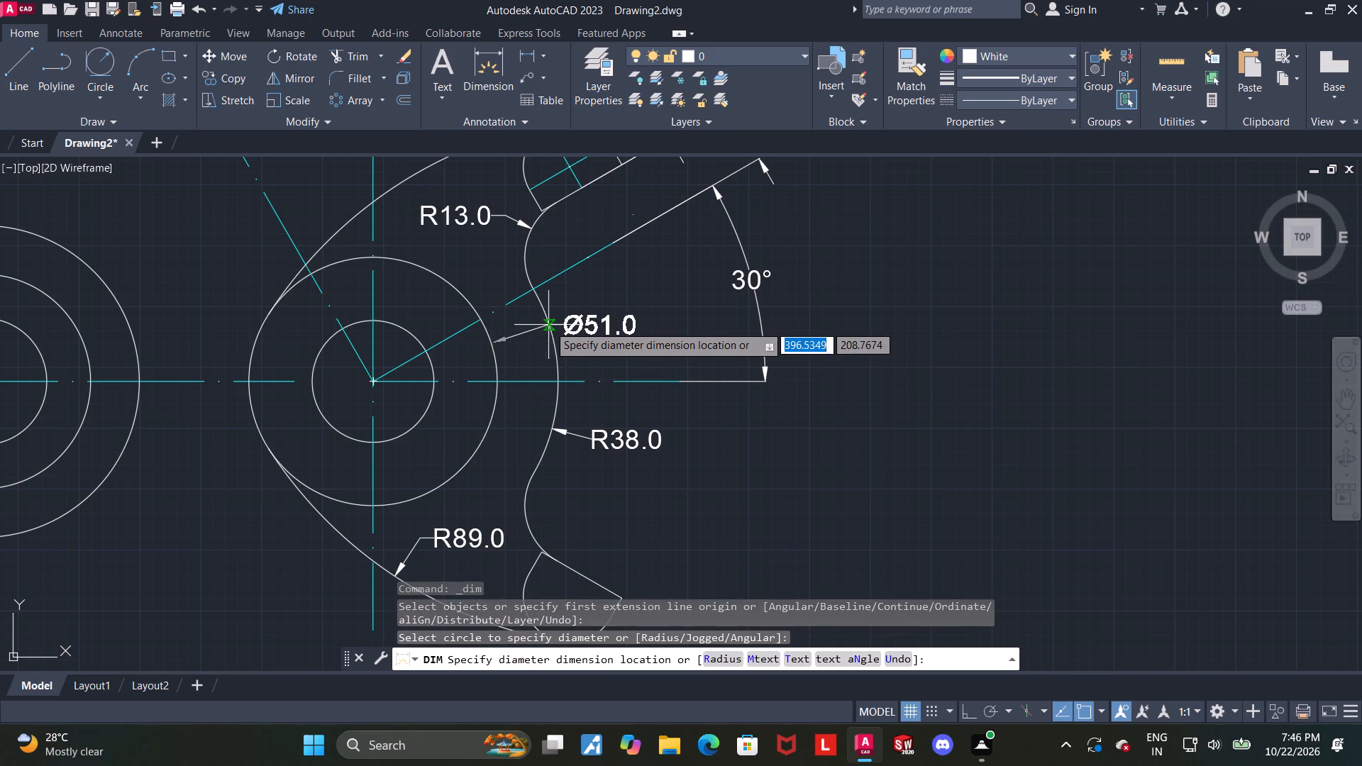
pyautogui.click(576, 321)
pyautogui.press('Escape')
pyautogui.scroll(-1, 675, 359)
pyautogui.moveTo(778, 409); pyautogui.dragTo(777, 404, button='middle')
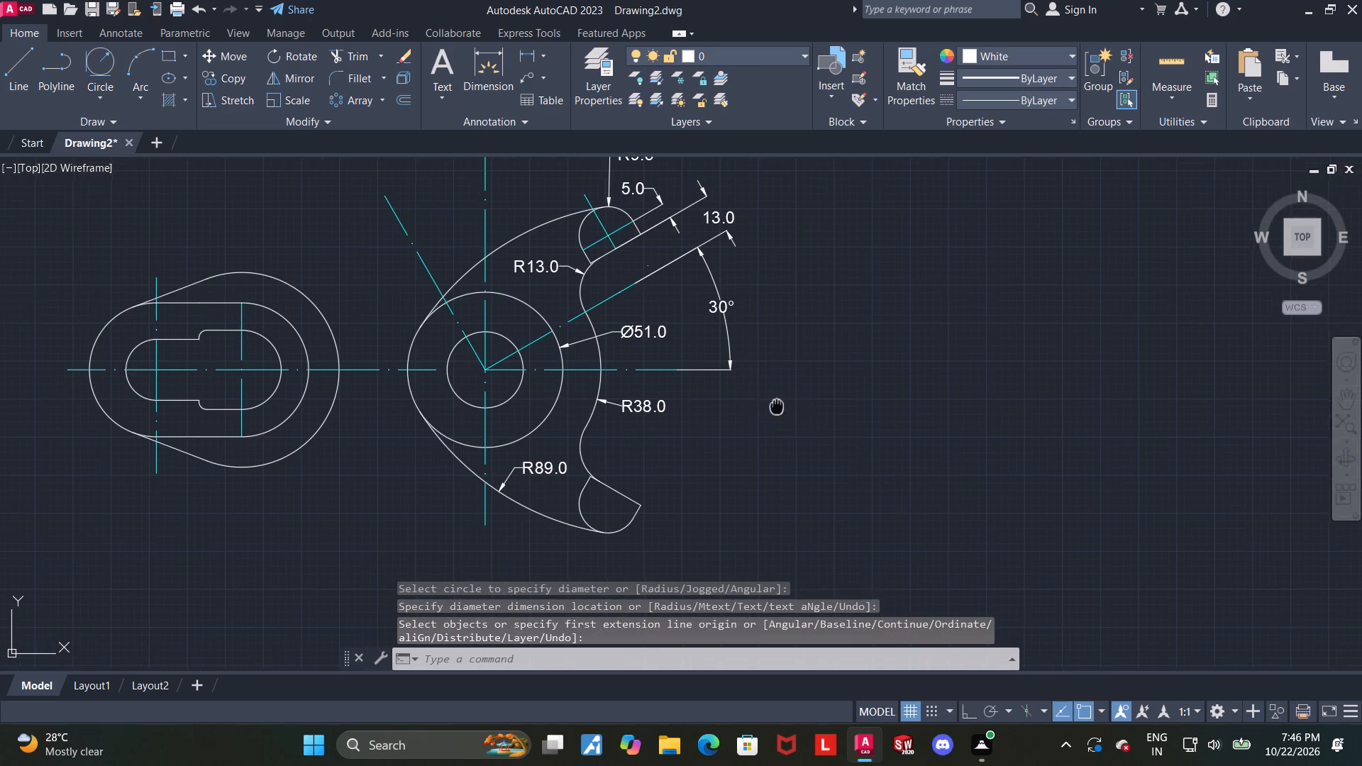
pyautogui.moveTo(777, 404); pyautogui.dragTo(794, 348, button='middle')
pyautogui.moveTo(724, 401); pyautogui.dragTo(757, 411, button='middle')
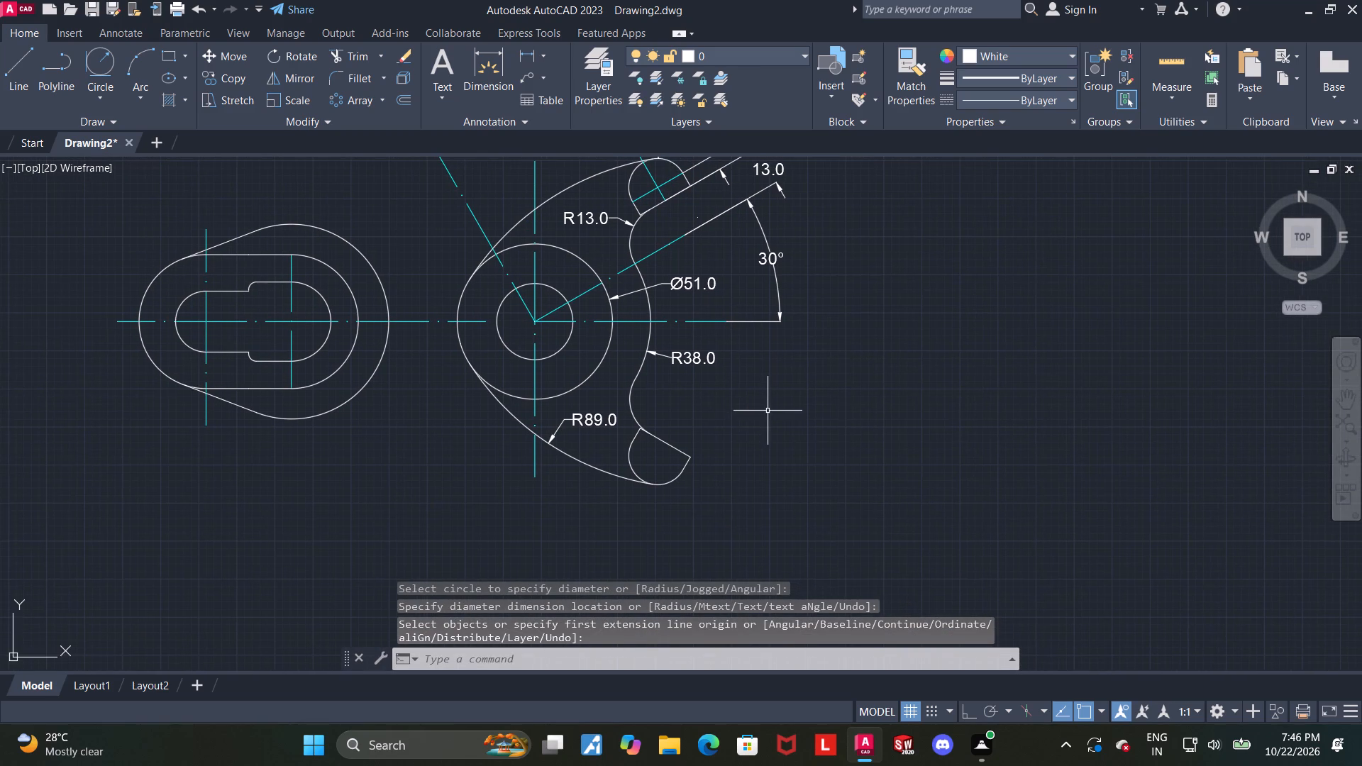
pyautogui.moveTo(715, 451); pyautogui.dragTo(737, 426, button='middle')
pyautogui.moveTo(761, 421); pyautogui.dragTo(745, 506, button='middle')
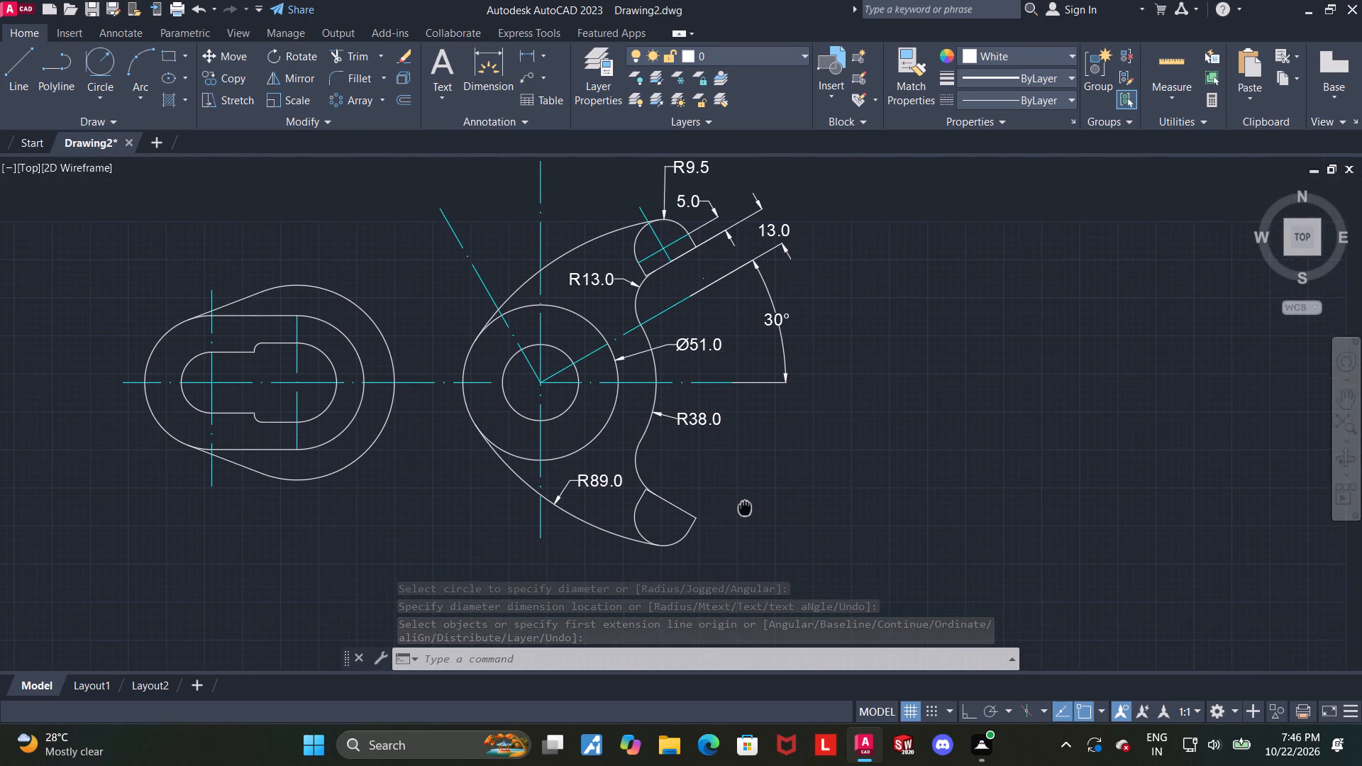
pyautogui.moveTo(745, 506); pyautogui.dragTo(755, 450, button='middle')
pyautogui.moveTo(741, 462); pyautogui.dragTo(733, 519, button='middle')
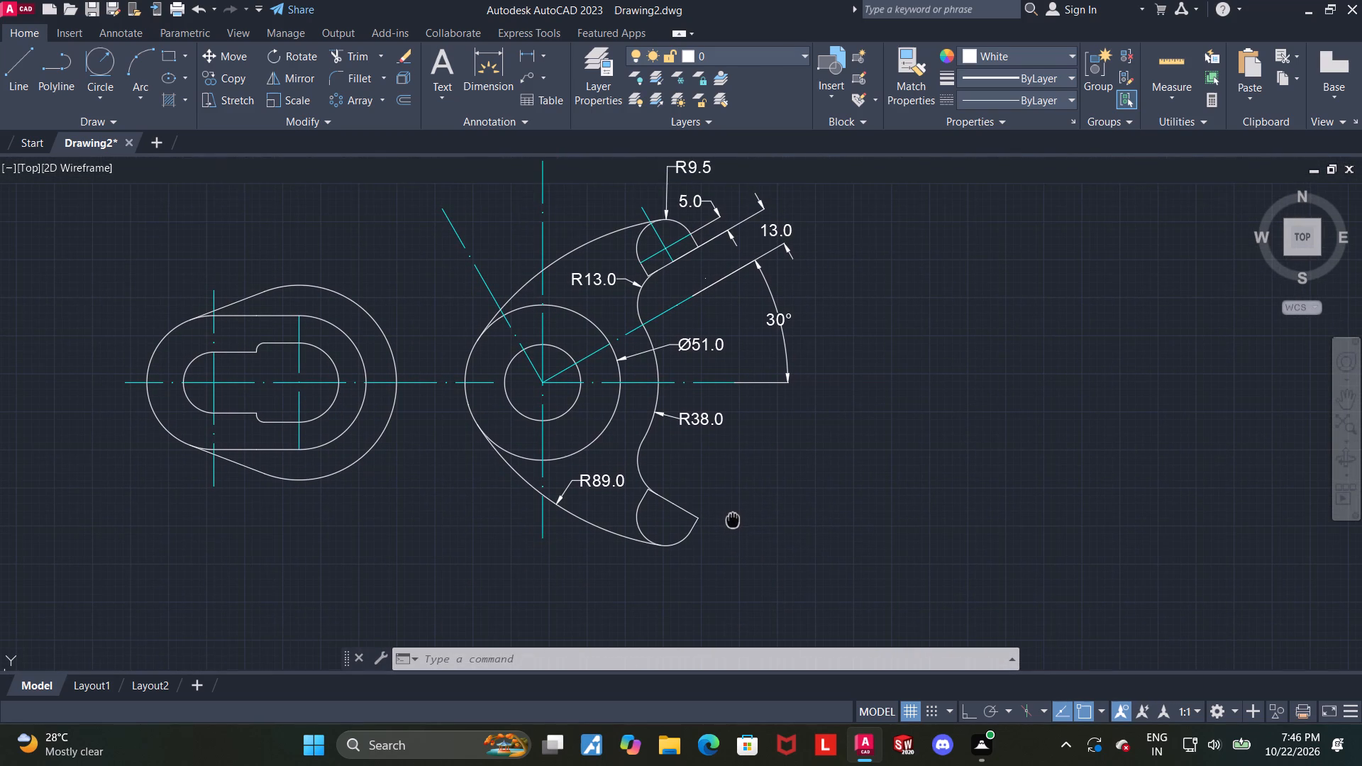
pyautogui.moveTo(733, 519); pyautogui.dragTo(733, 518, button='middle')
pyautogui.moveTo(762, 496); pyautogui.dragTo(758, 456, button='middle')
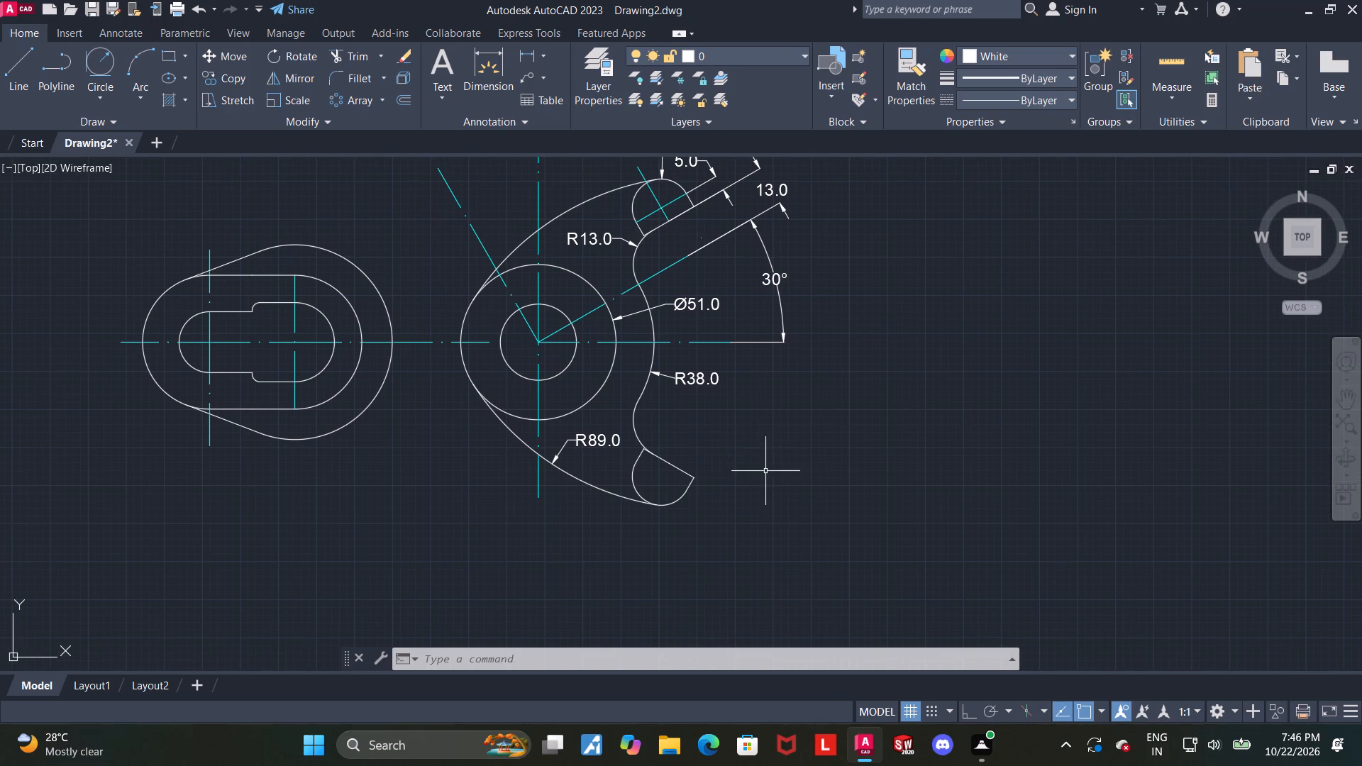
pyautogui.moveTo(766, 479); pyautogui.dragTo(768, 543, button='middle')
# Fillet the outer corner at the end of the lower arm with a radius of 1.5.
pyautogui.press('f')
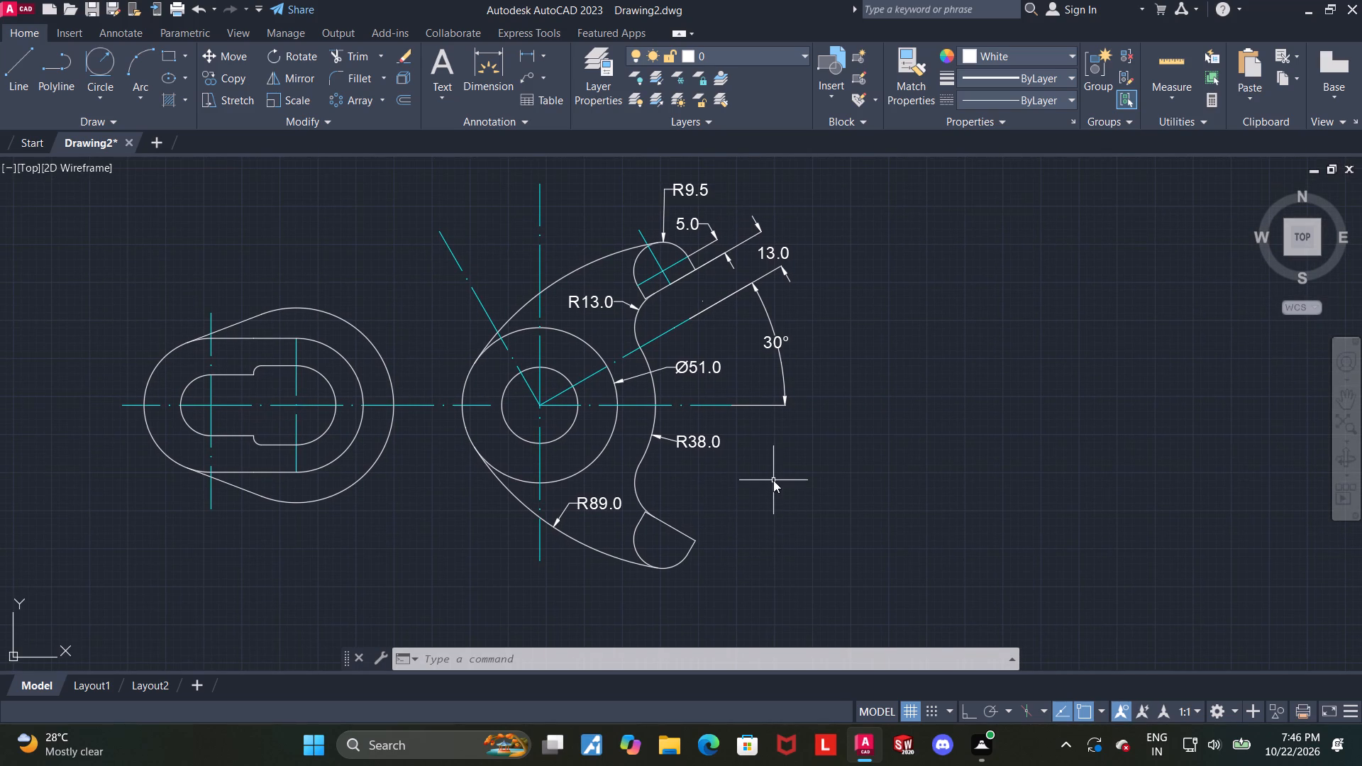
pyautogui.press('Return')
pyautogui.press('r')
pyautogui.press('Return')
pyautogui.write('1.5')
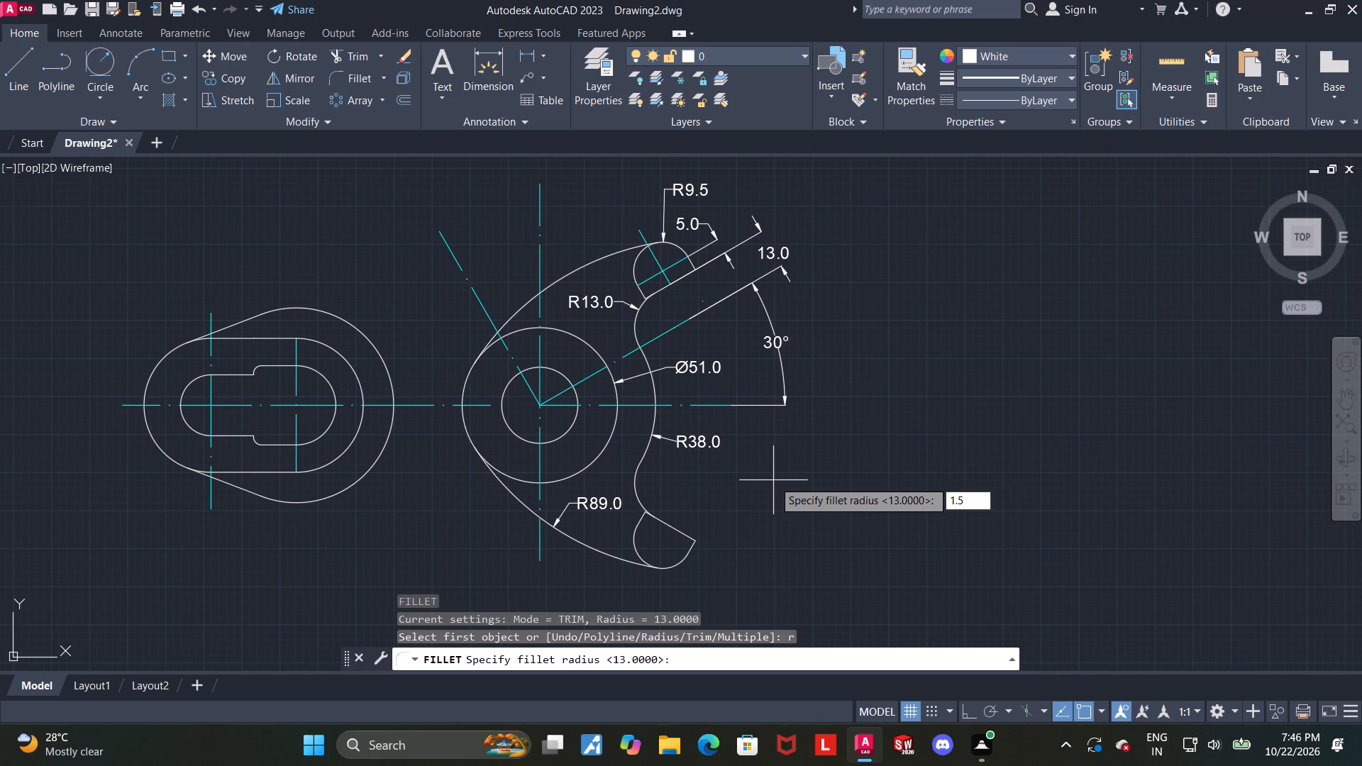
pyautogui.press('Return')
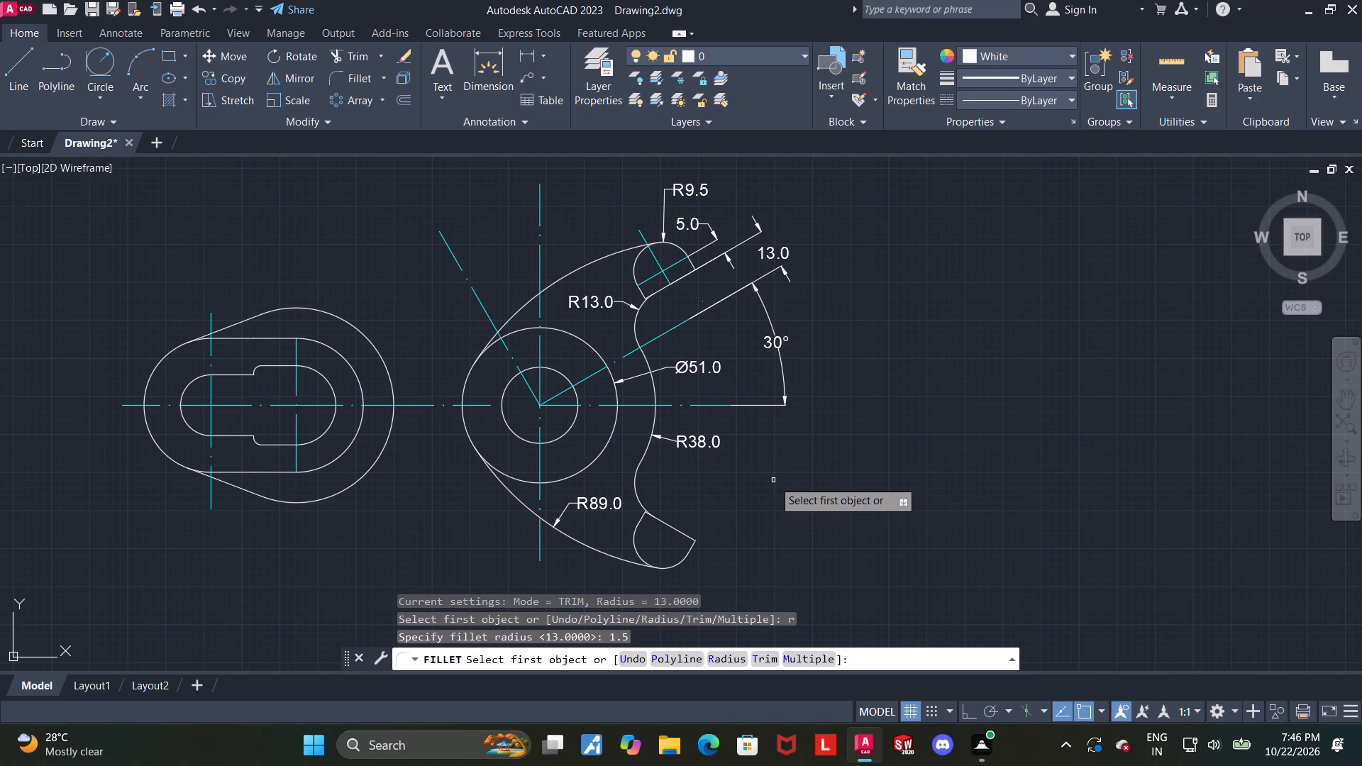
pyautogui.scroll(2, 715, 547)
pyautogui.click(653, 545)
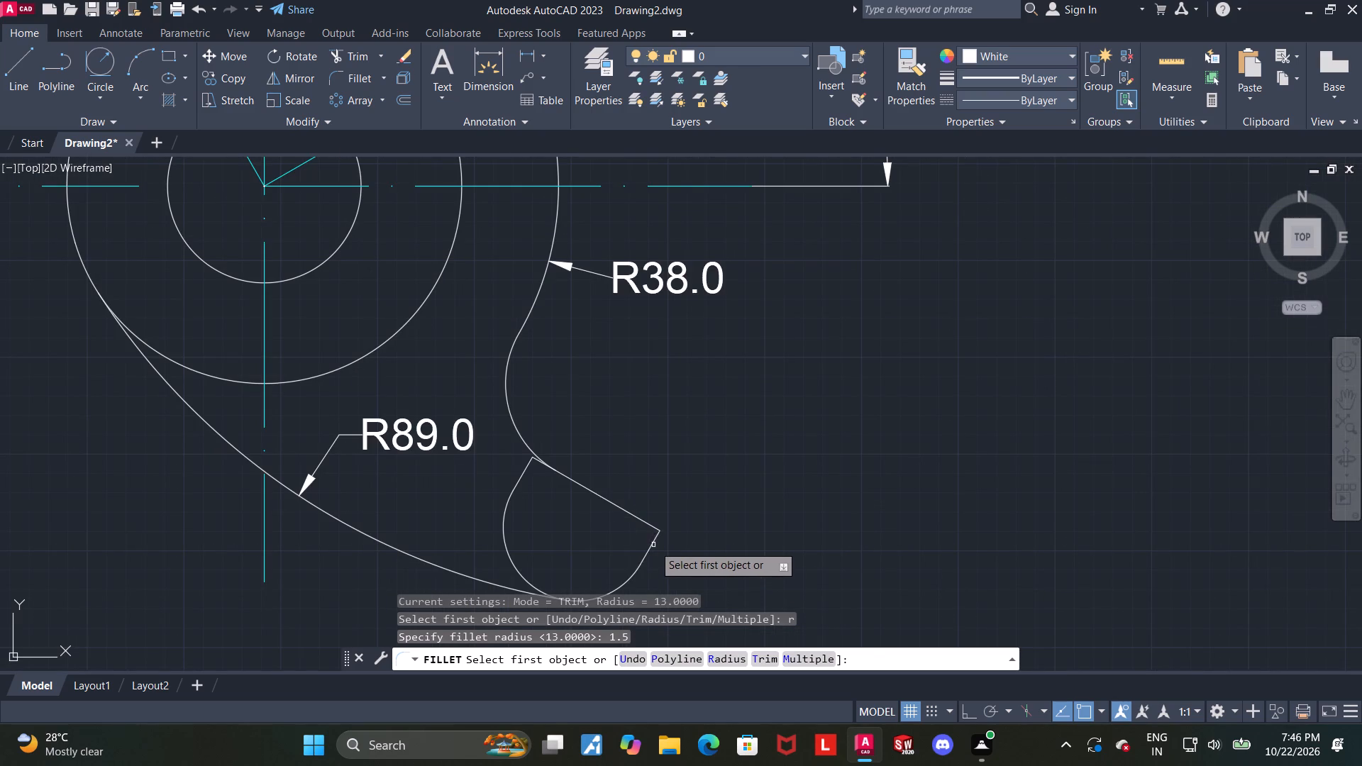
pyautogui.click(655, 528)
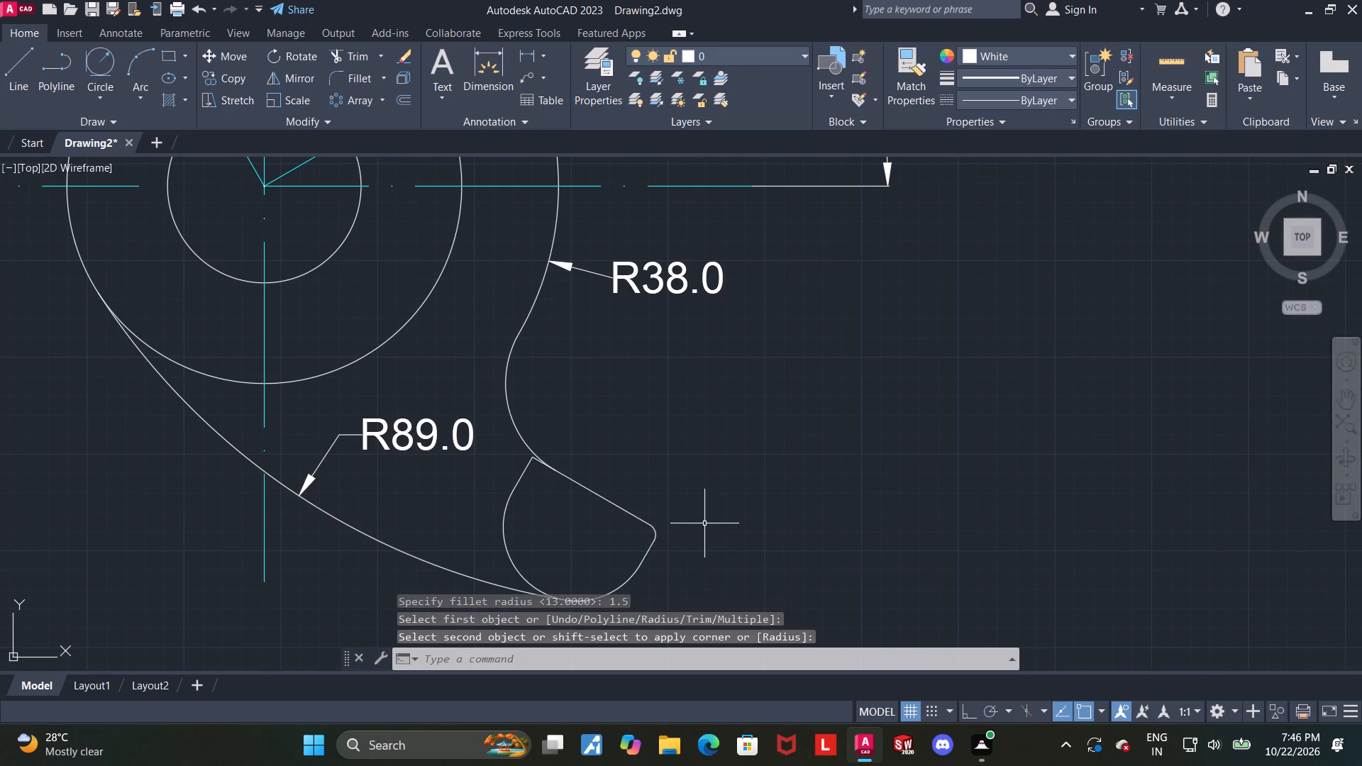
# Fillet the inner corner at the lower arm's end, next to the concave arc, with a radius of 1.5.
pyautogui.press('f')
pyautogui.press('Return')
pyautogui.press('r')
pyautogui.press('Return')
pyautogui.write('1.5')
pyautogui.press('Return')
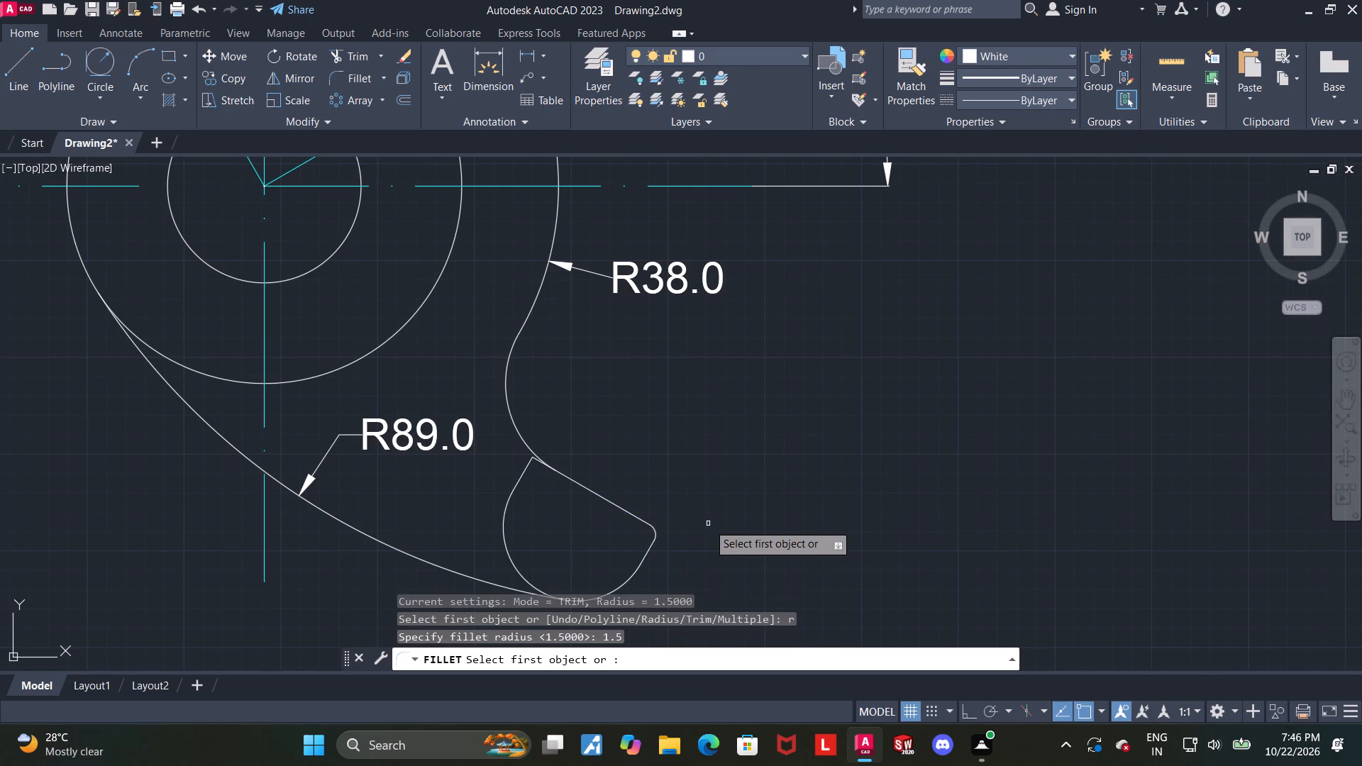
pyautogui.click(525, 468)
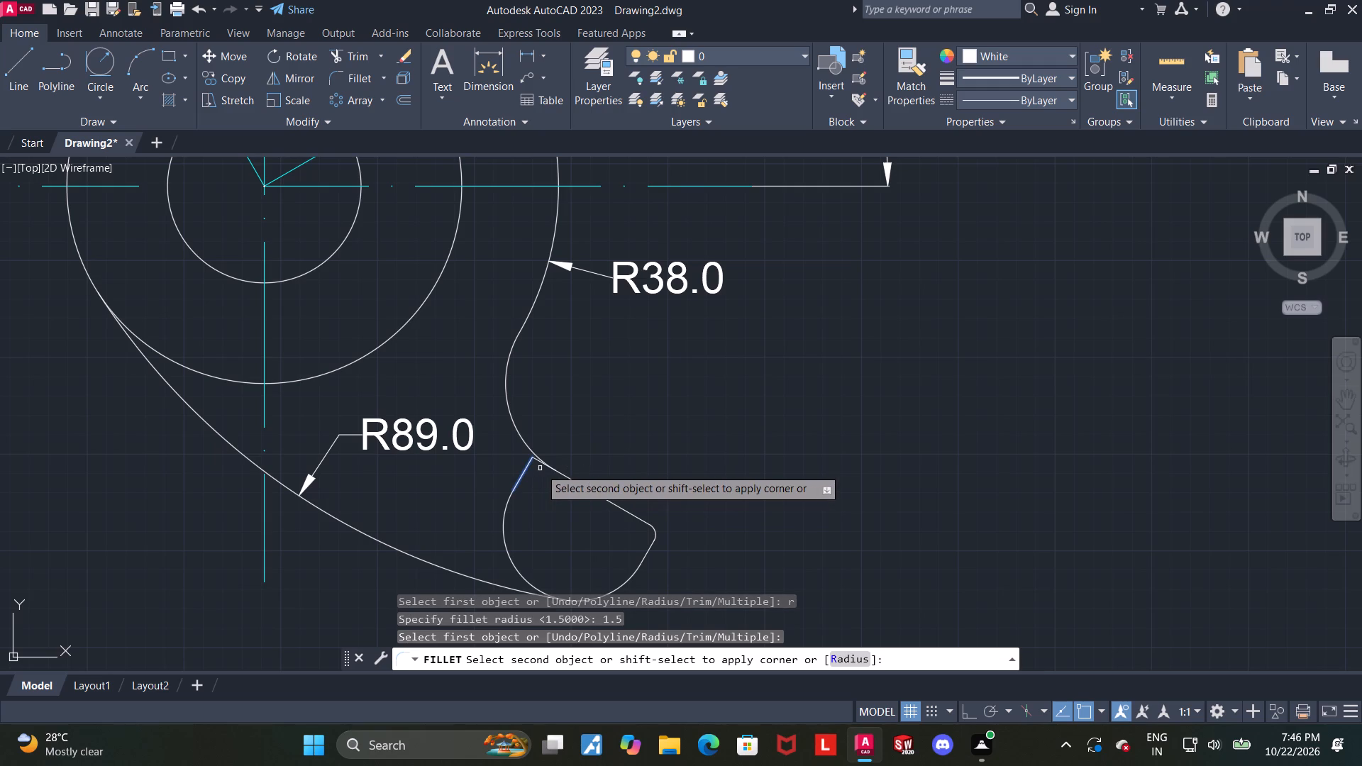
pyautogui.click(541, 466)
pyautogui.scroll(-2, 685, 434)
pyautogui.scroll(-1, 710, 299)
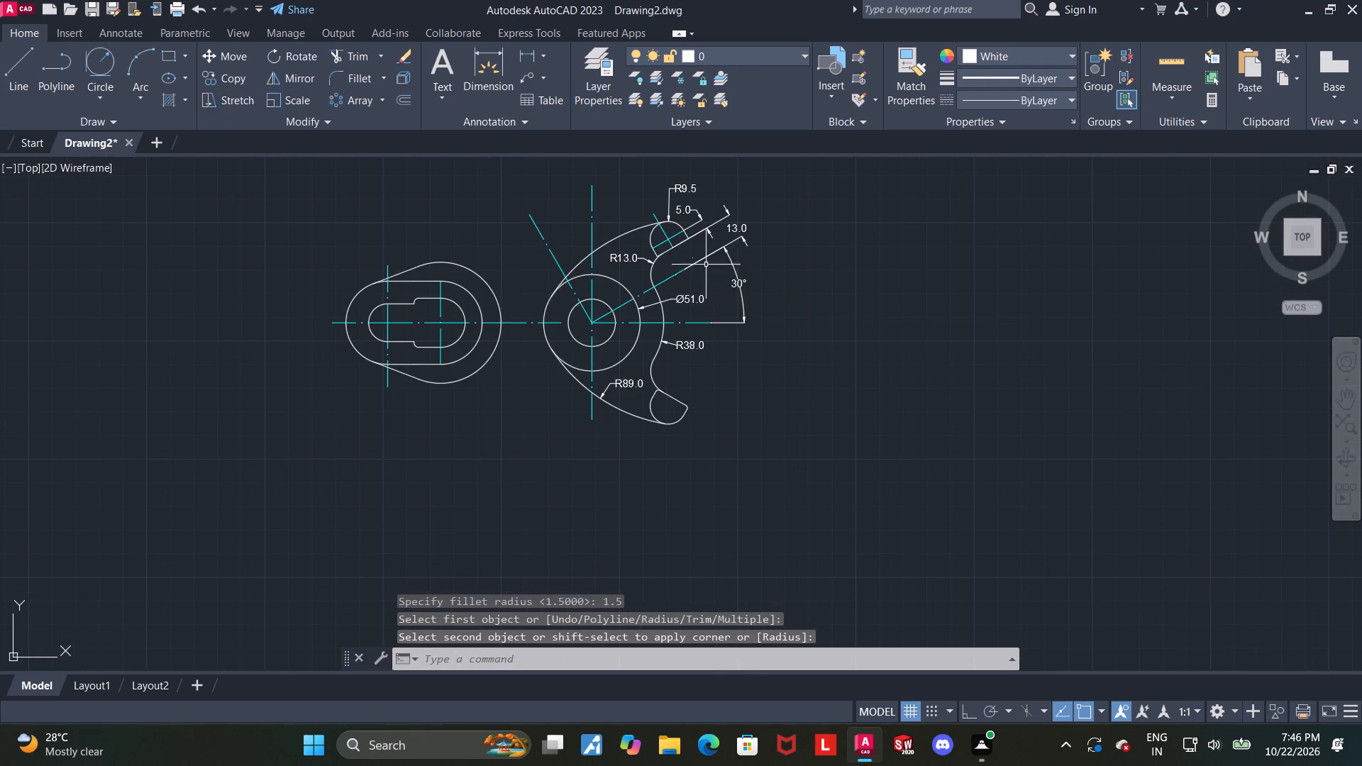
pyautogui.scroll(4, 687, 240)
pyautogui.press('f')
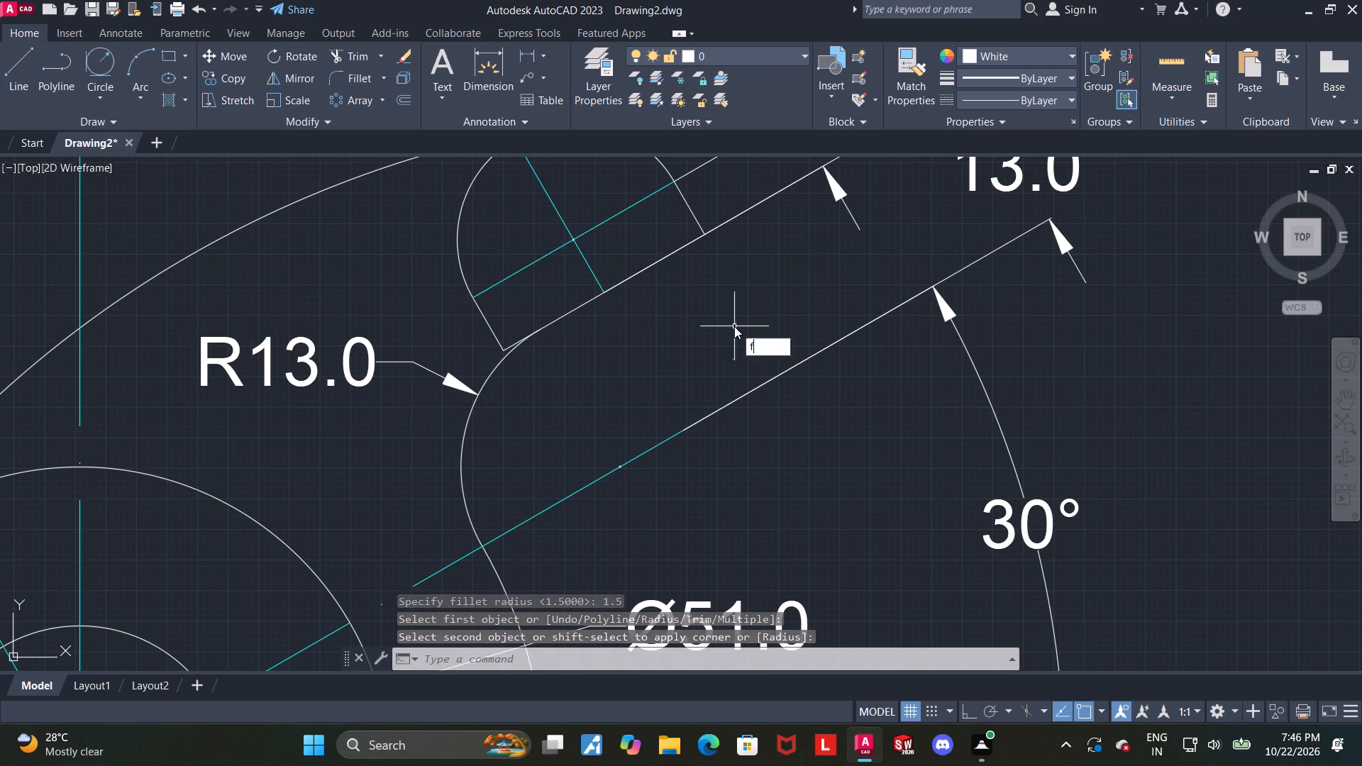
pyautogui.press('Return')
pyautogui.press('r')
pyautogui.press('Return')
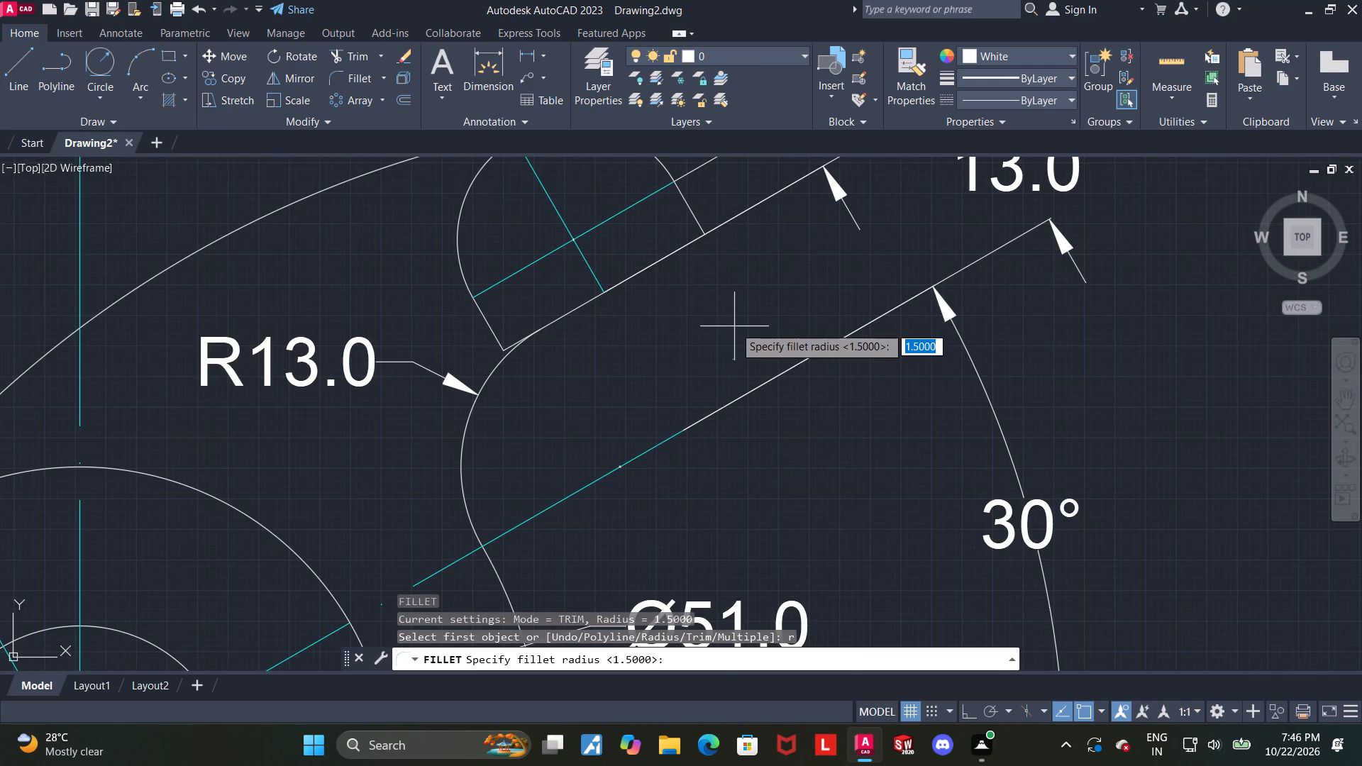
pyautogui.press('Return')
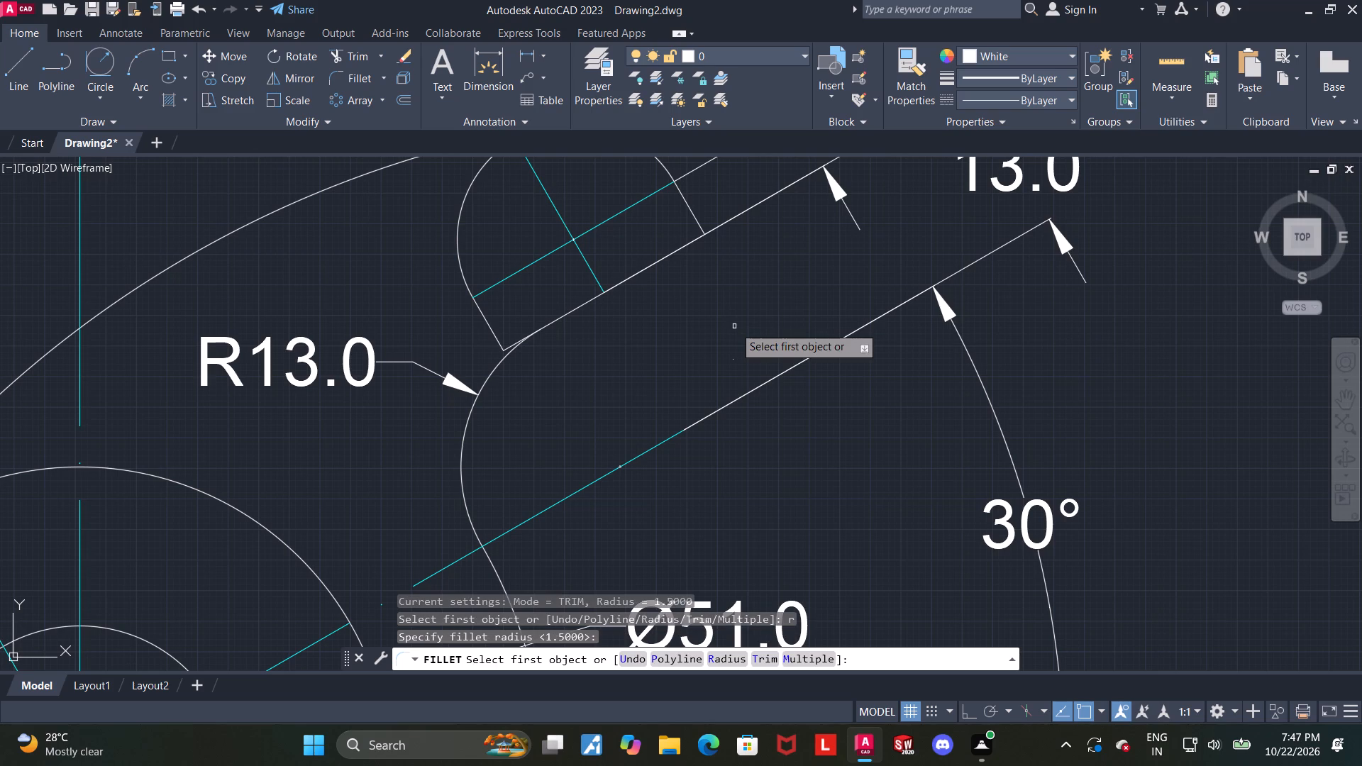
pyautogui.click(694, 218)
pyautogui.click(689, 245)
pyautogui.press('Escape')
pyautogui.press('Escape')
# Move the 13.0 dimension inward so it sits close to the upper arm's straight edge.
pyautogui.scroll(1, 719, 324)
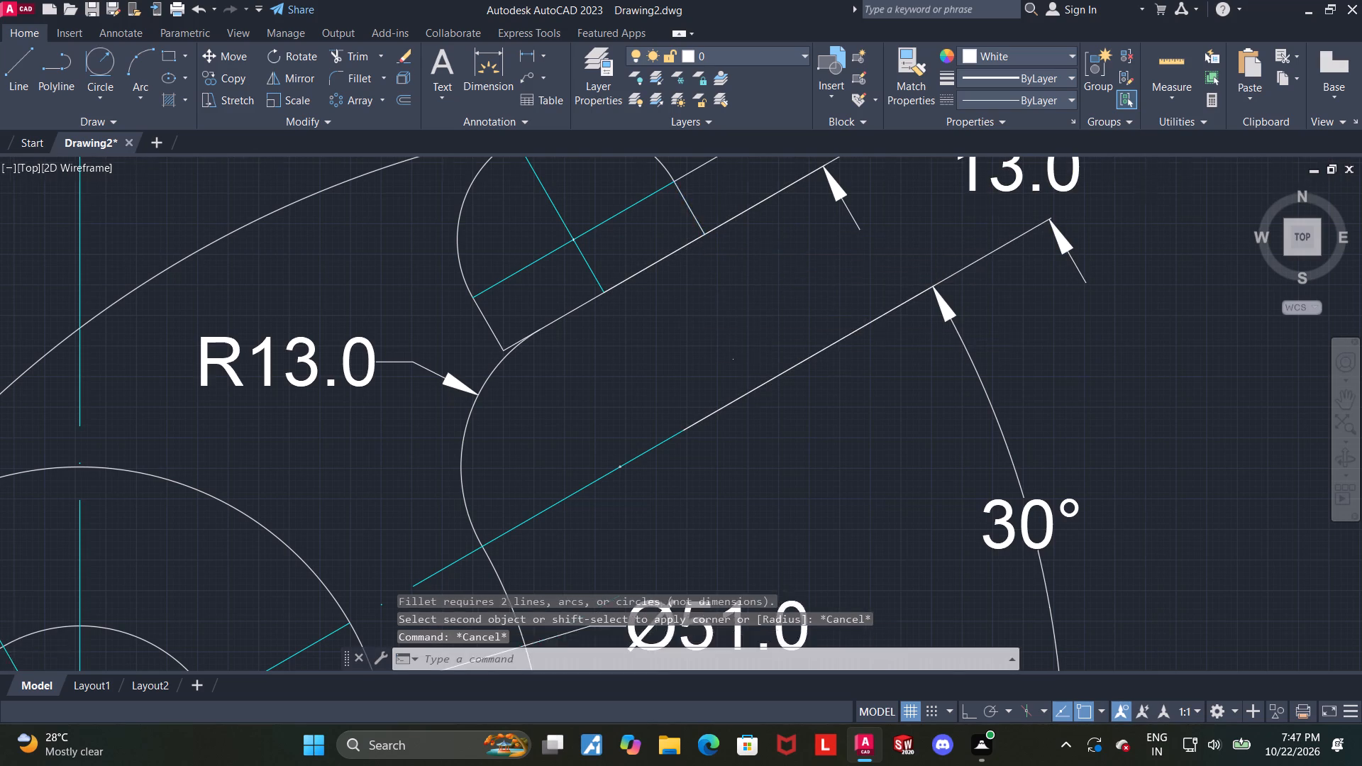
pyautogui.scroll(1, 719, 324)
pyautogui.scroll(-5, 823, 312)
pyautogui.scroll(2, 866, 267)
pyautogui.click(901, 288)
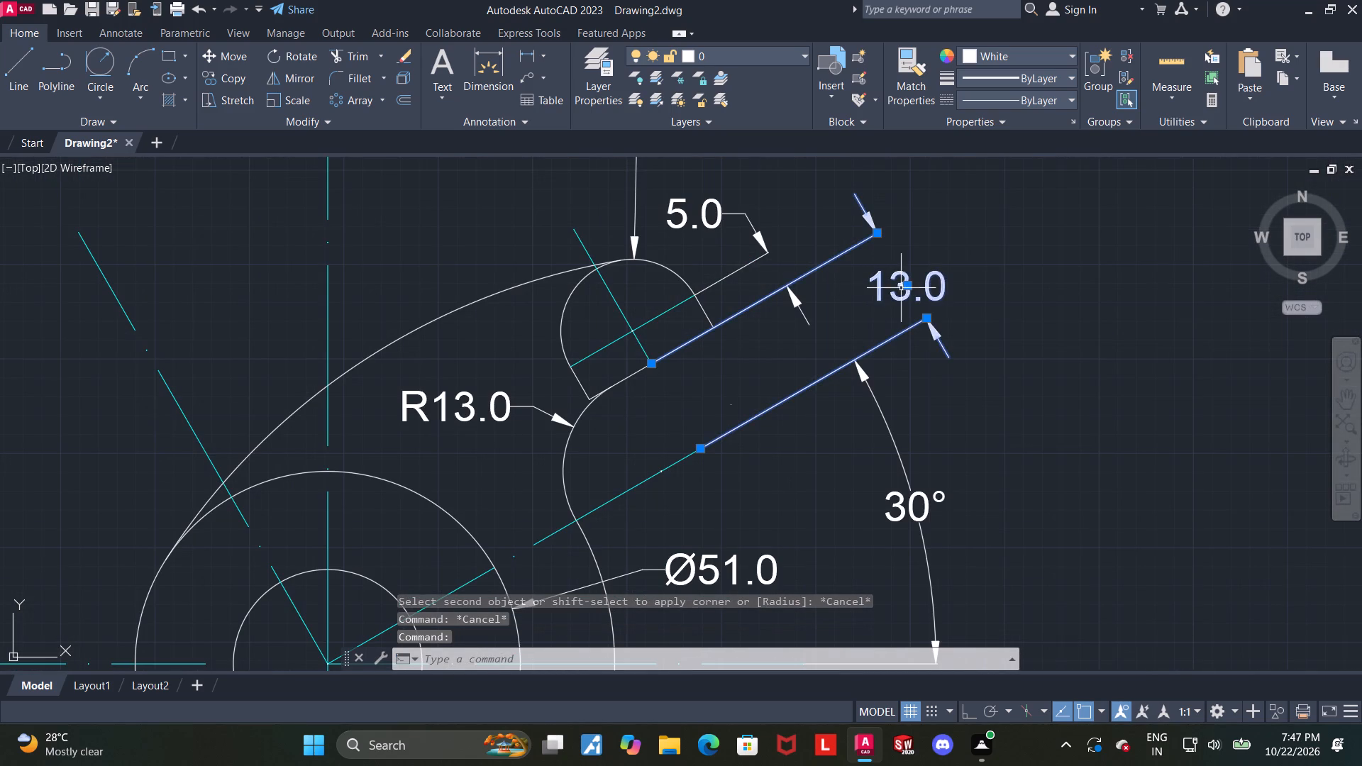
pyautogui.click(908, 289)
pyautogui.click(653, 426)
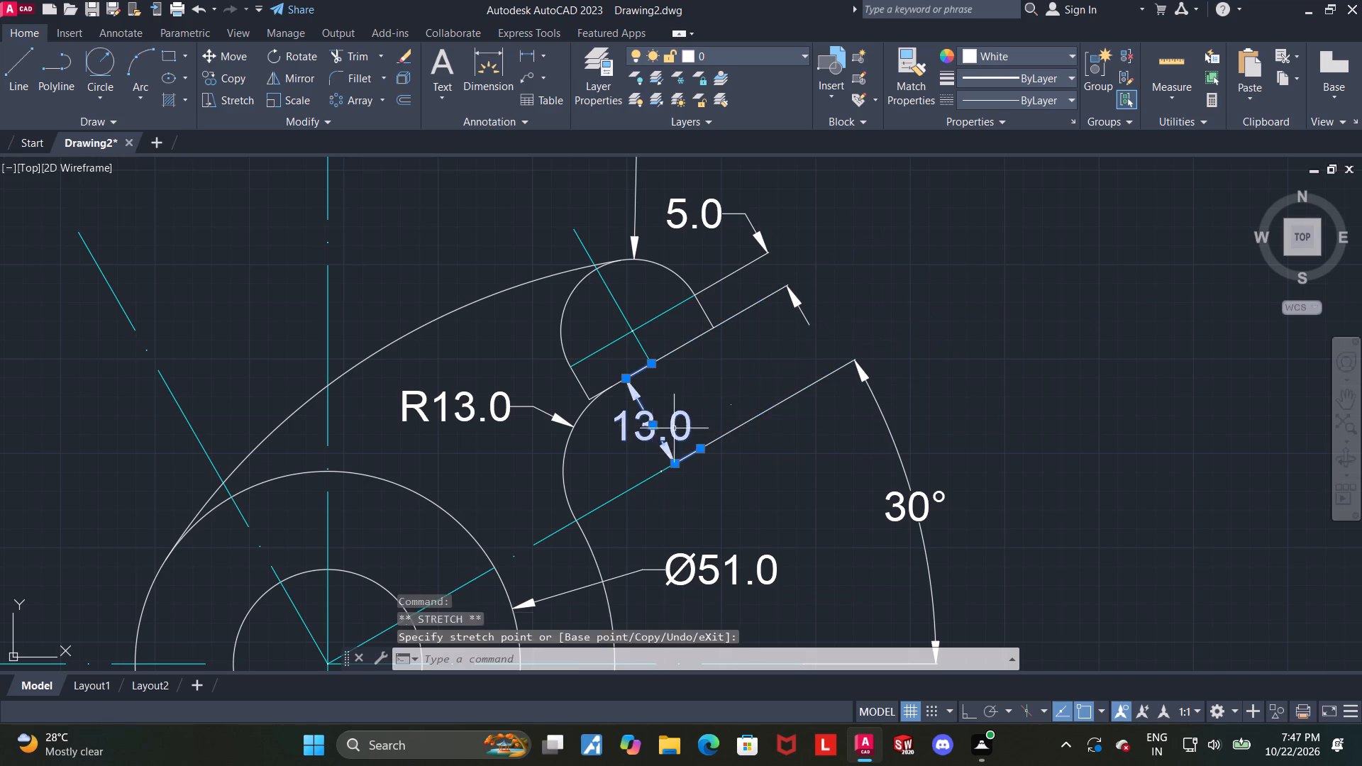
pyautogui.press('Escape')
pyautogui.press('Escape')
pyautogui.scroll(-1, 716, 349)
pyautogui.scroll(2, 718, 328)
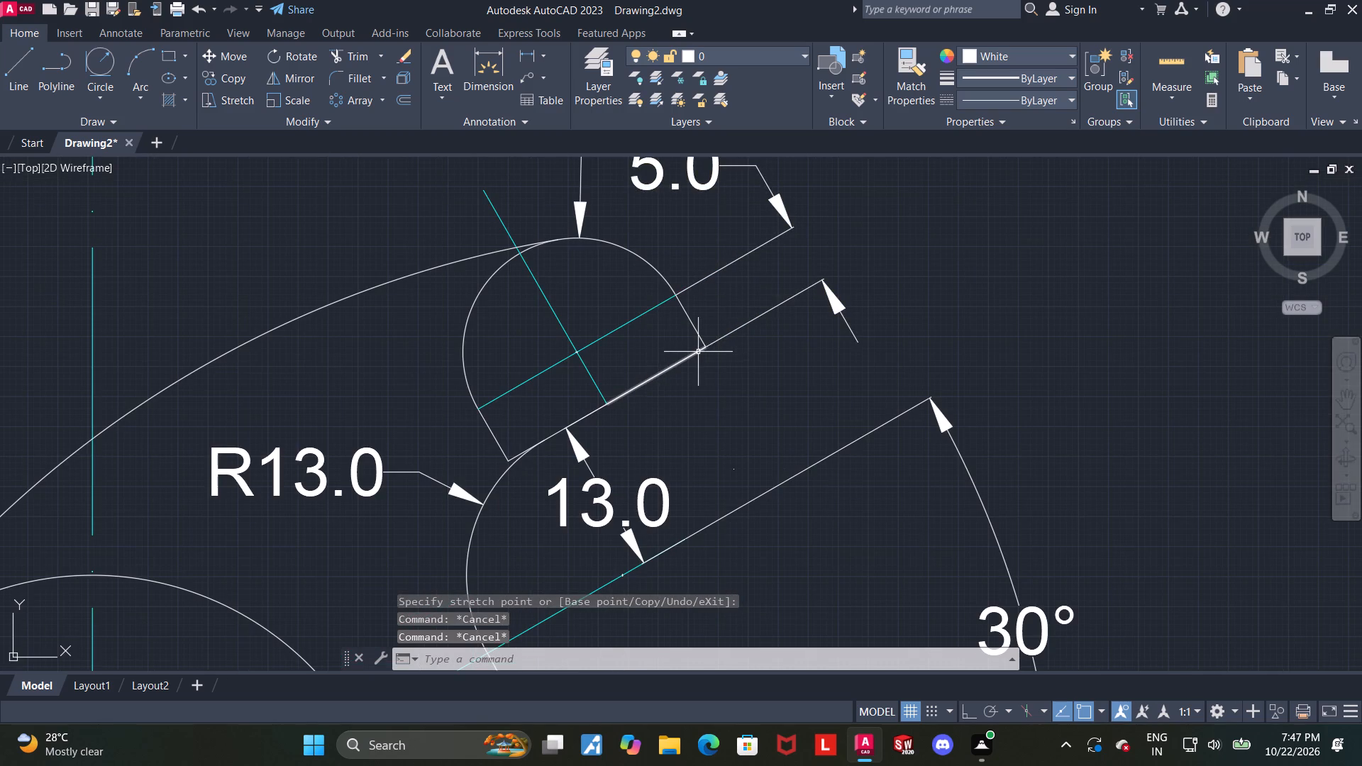
# Fillet the outer corner at the end of the upper arm with a radius of 1.5.
pyautogui.click(698, 352)
pyautogui.press('Escape')
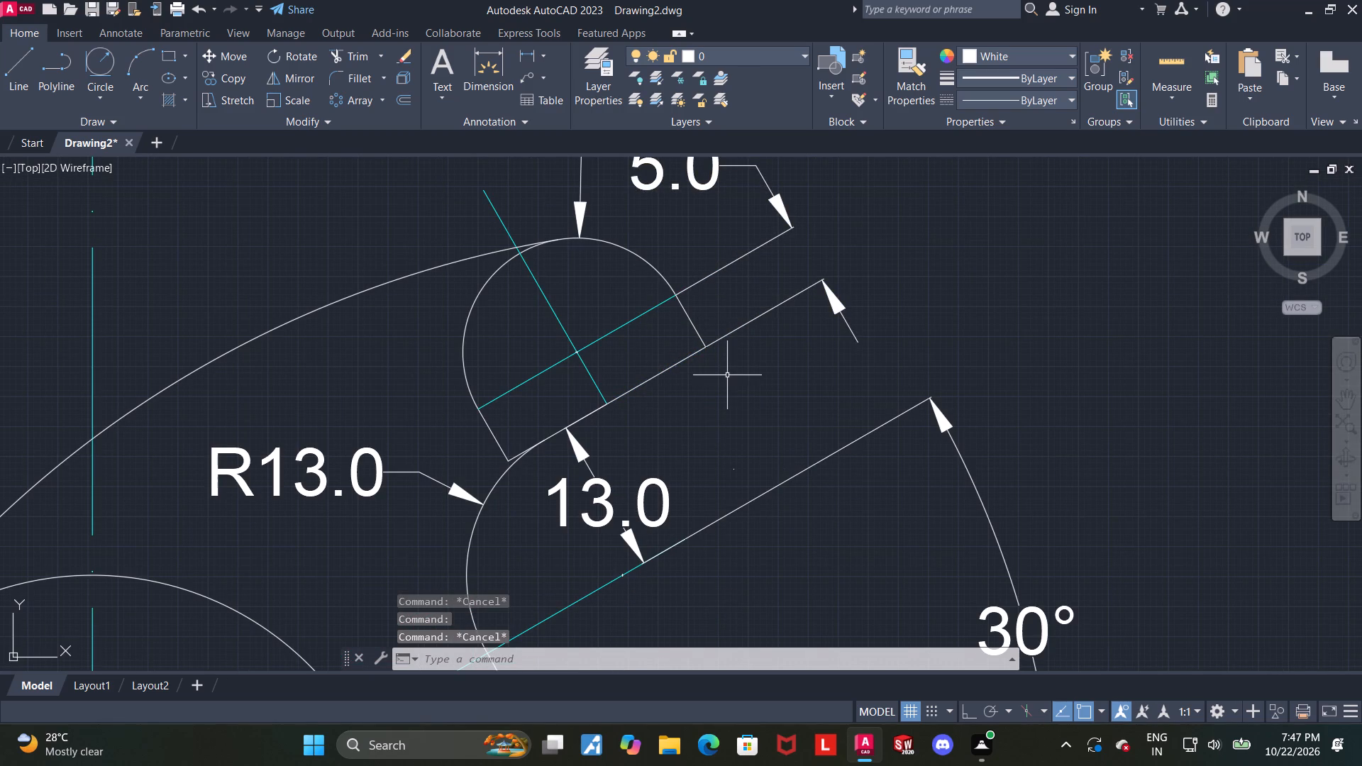
pyautogui.press('f')
pyautogui.press('Return')
pyautogui.press('r')
pyautogui.press('Return')
pyautogui.press('Return')
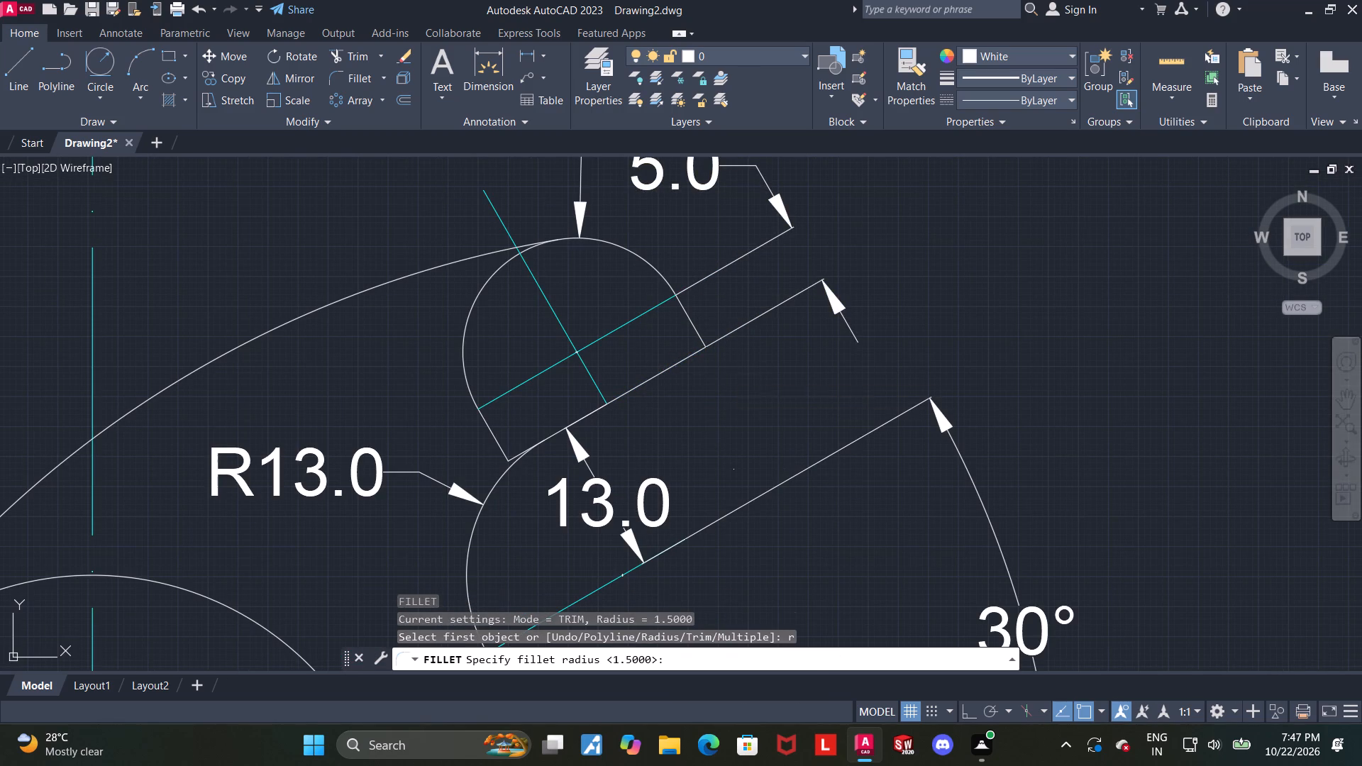
pyautogui.click(691, 353)
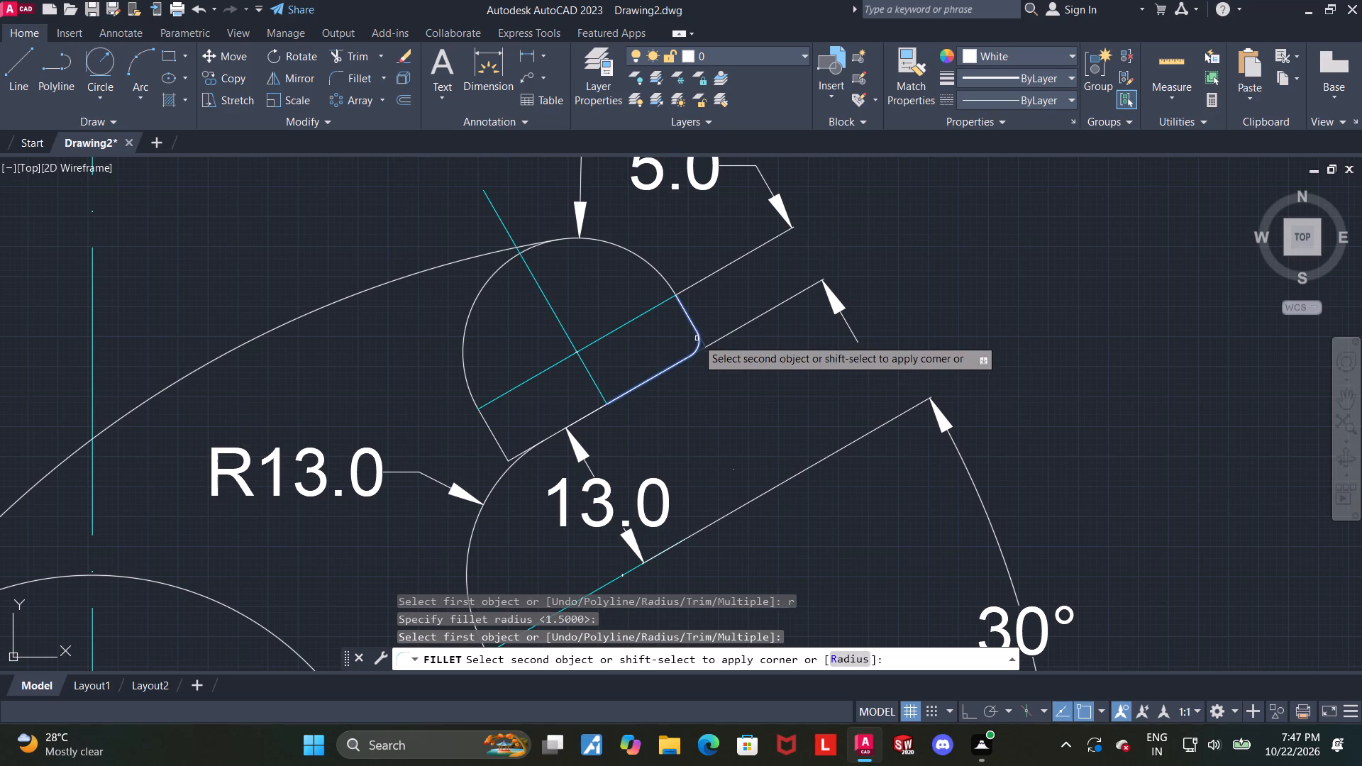
pyautogui.click(697, 331)
pyautogui.scroll(-2, 747, 379)
pyautogui.press('Escape')
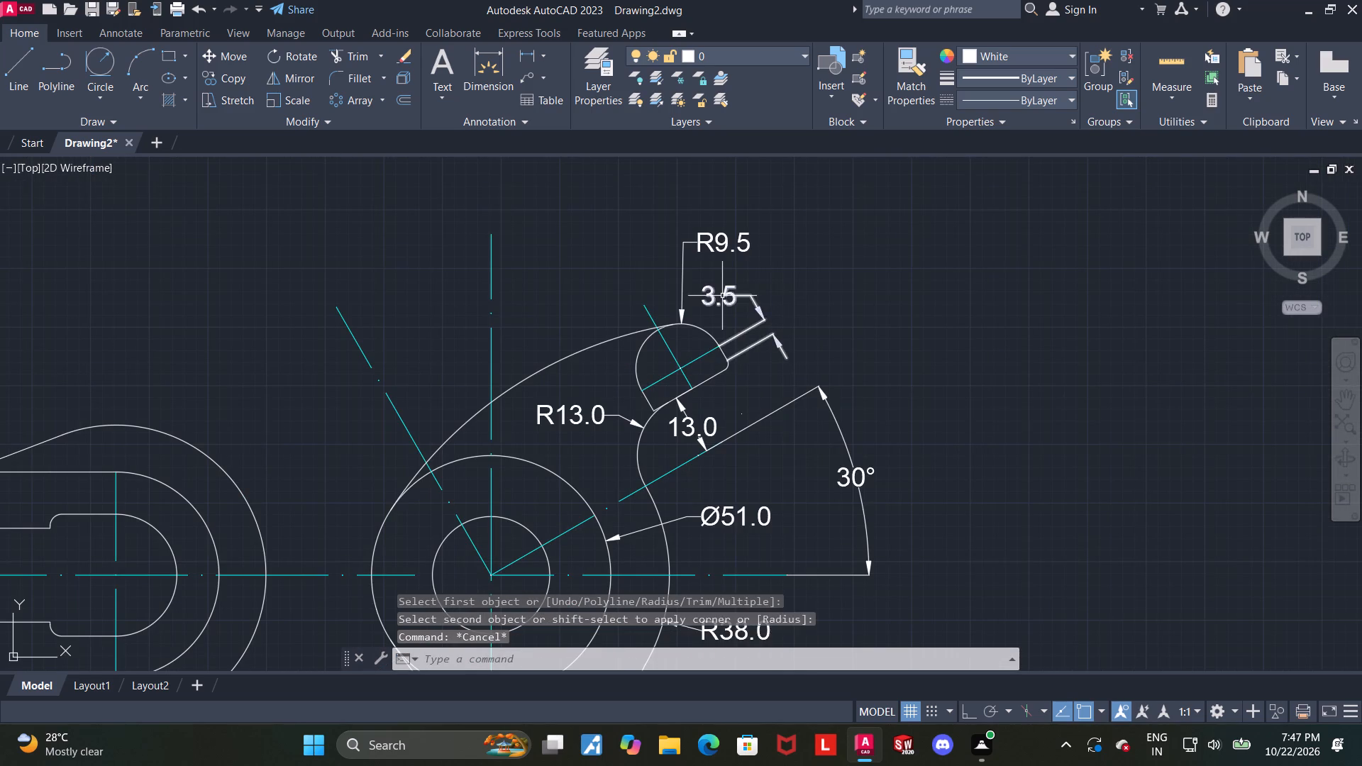
# Delete the 3.5 dimension at the end of the upper arm.
pyautogui.rightClick(722, 296)
pyautogui.press('Escape')
pyautogui.press('Escape')
pyautogui.click(720, 292)
pyautogui.press('Escape')
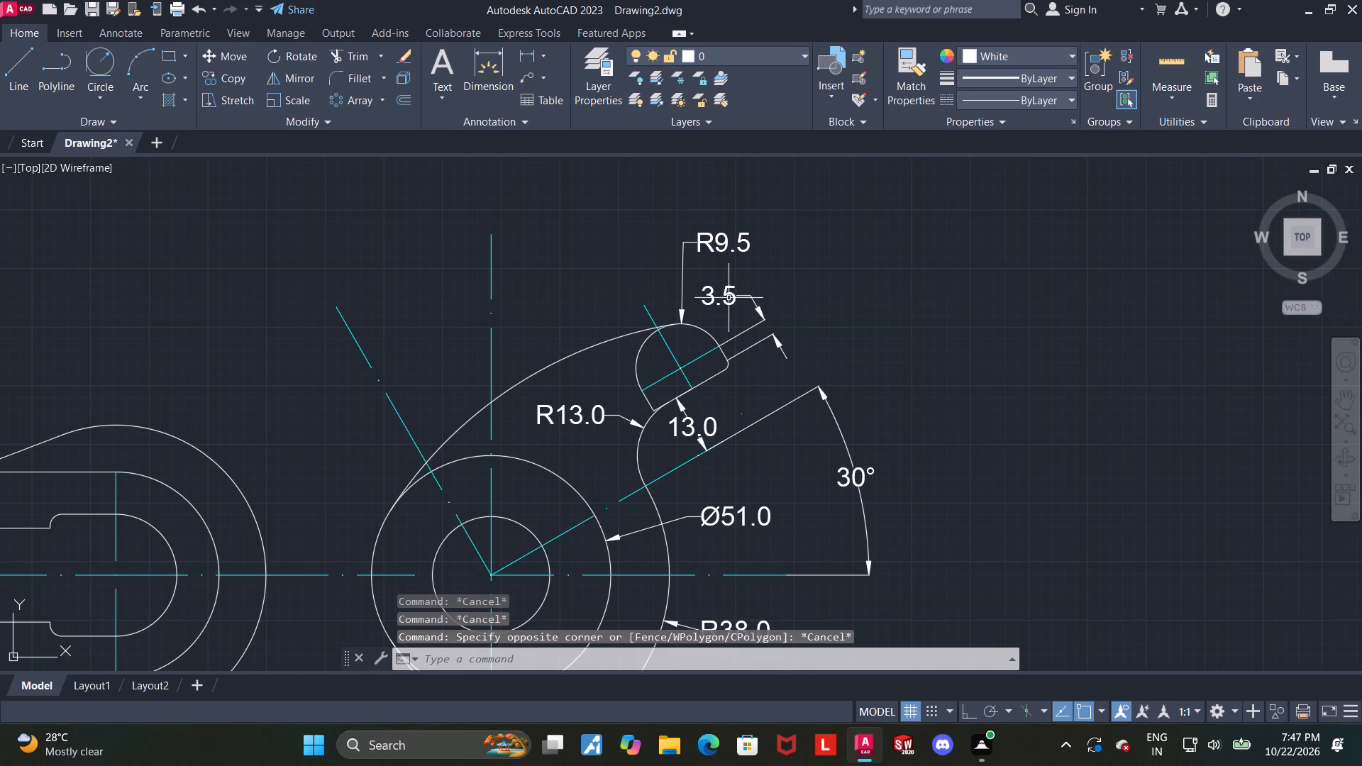
pyautogui.click(729, 298)
pyautogui.rightClick(739, 306)
pyautogui.click(790, 374)
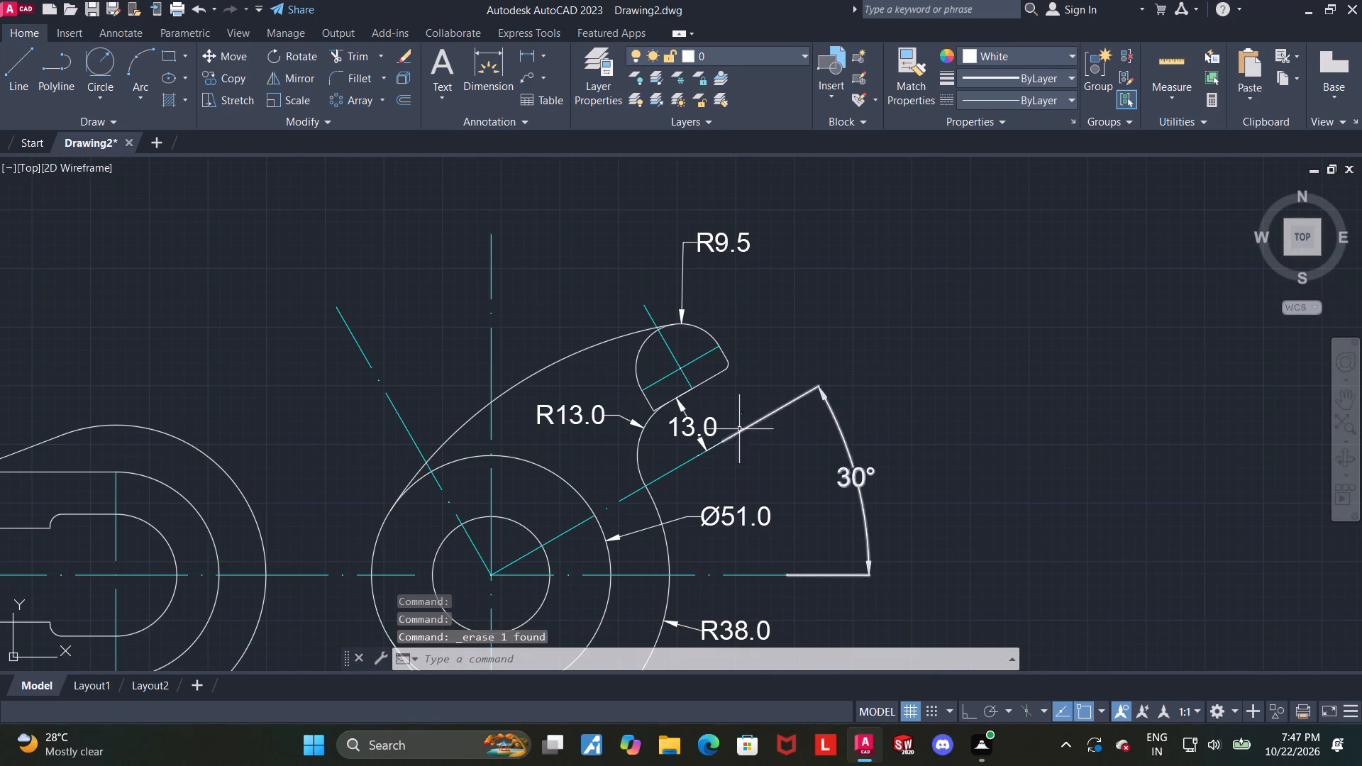
# Delete the 13.0 dimension between the upper arm's straight edge and the 30° centreline.
pyautogui.rightClick(708, 424)
pyautogui.press('Escape')
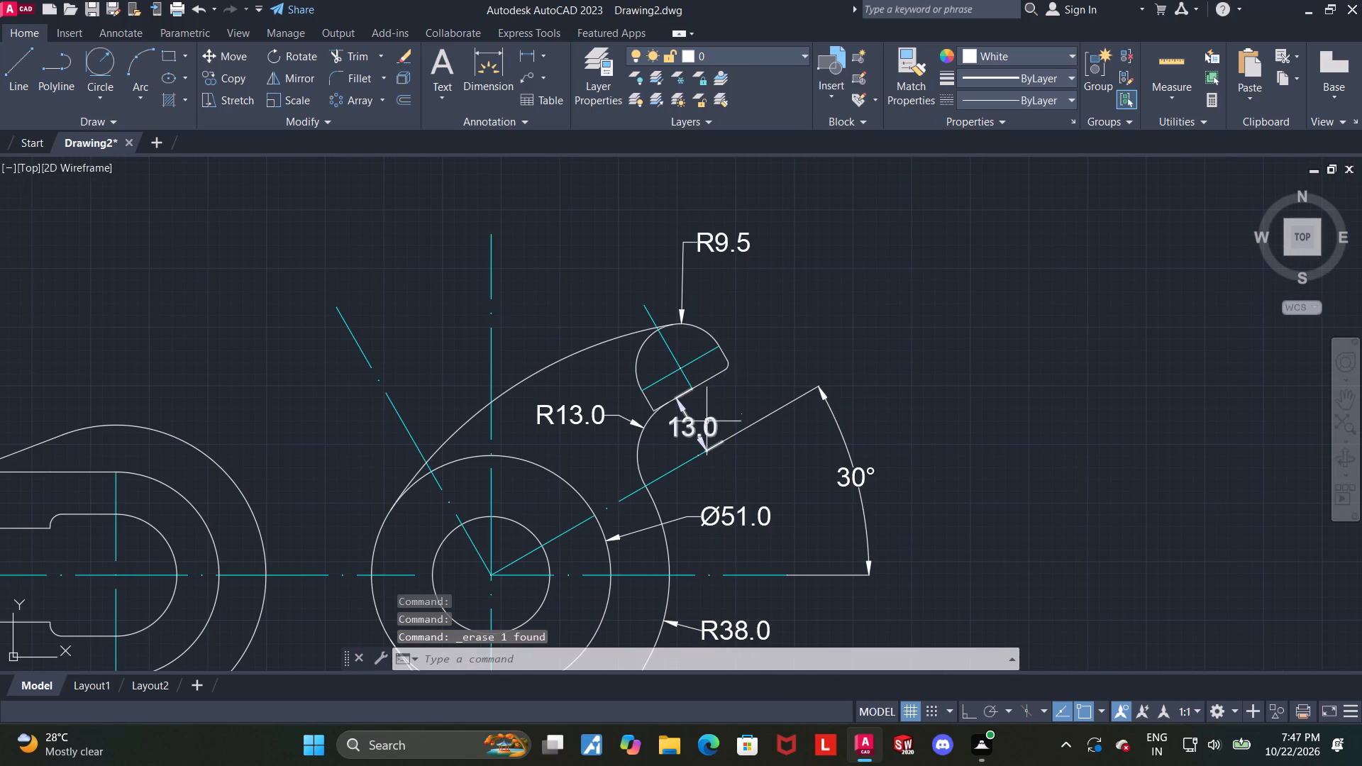
pyautogui.click(704, 426)
pyautogui.rightClick(702, 428)
pyautogui.click(736, 377)
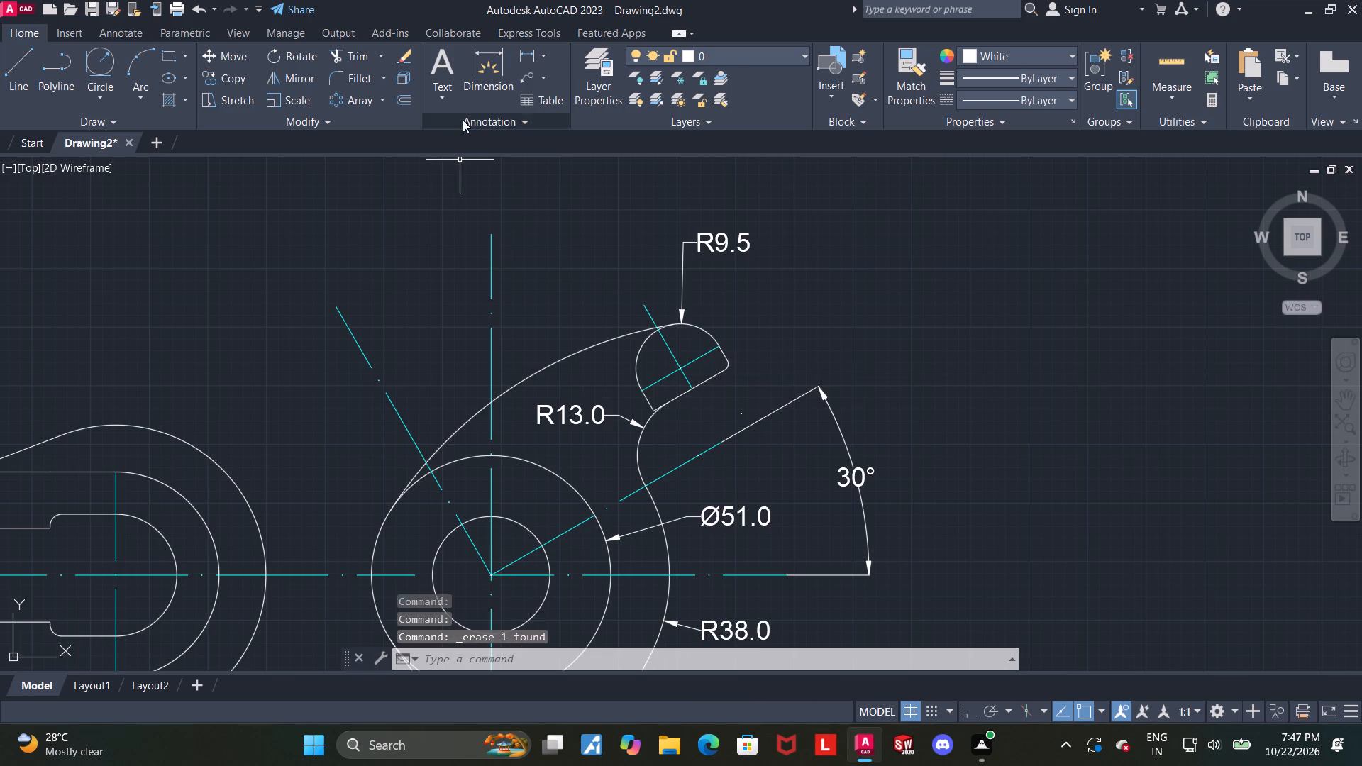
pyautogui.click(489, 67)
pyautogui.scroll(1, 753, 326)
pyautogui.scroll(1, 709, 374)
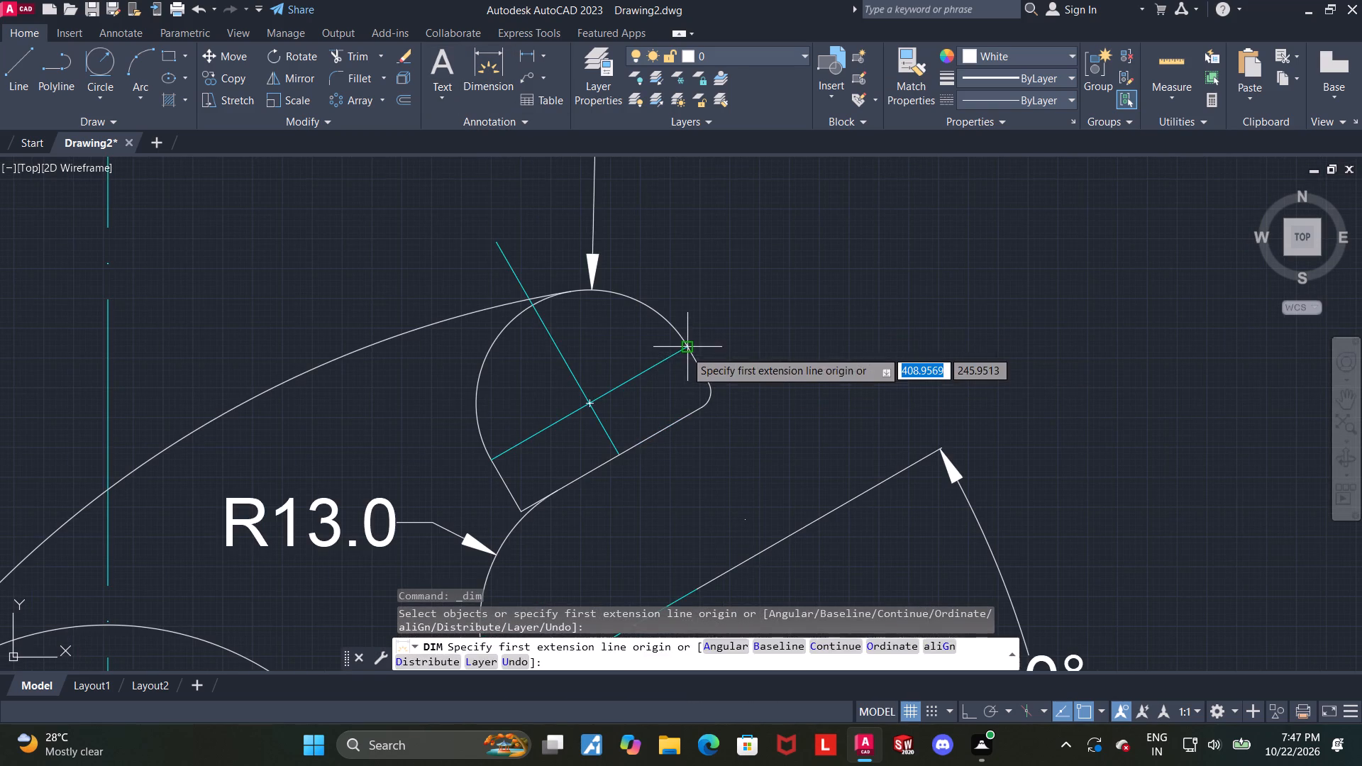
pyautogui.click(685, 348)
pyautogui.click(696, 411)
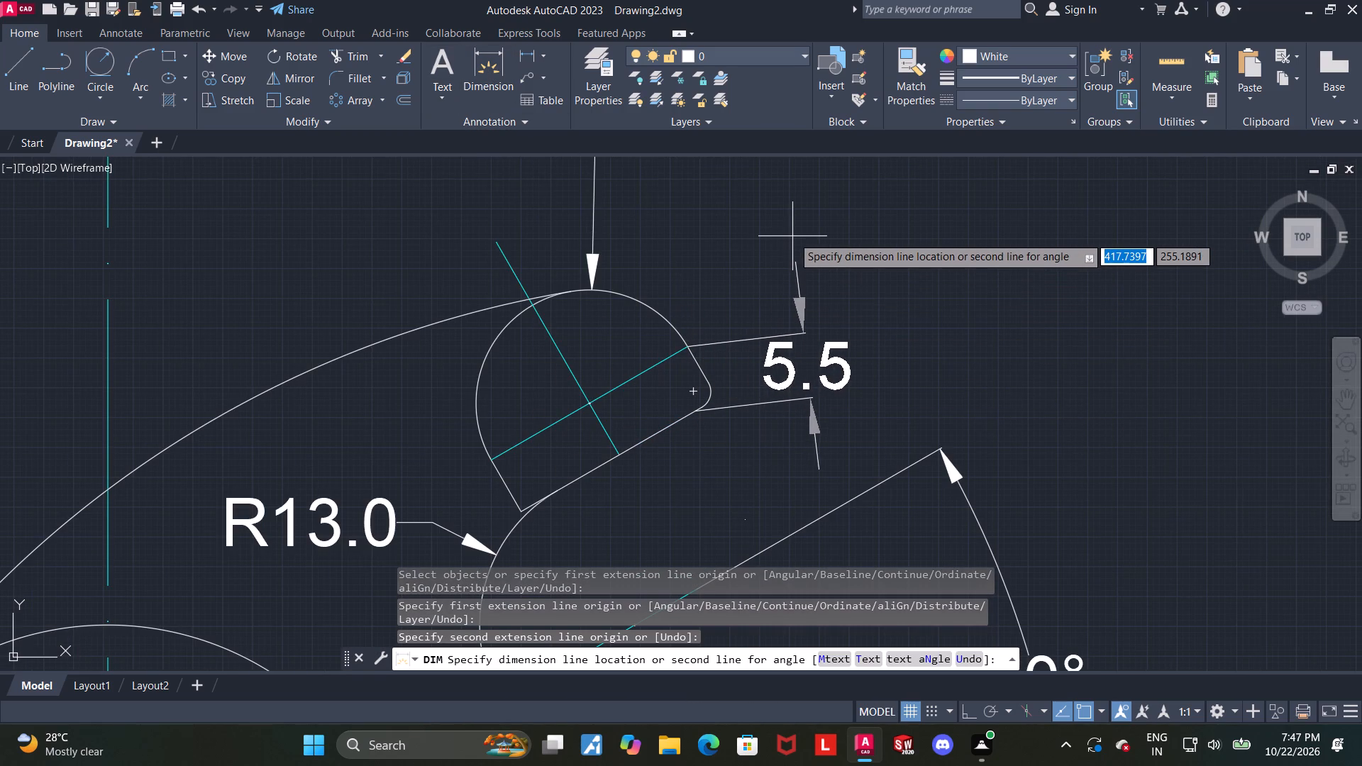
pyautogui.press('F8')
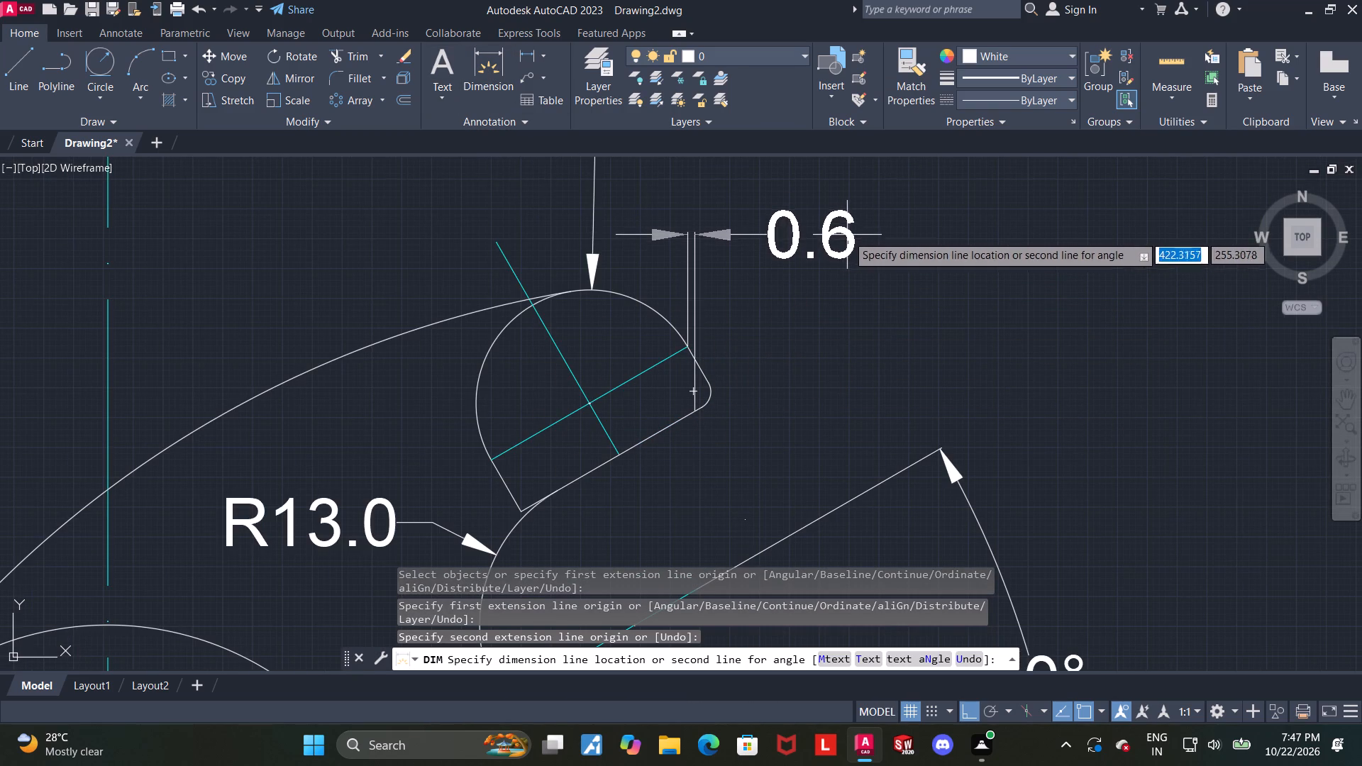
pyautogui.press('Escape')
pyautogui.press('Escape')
# Dimension the distance from the upper arm end's cross centreline to its parallel straight edge, placing it beyond the filleted corner.
pyautogui.click(485, 55)
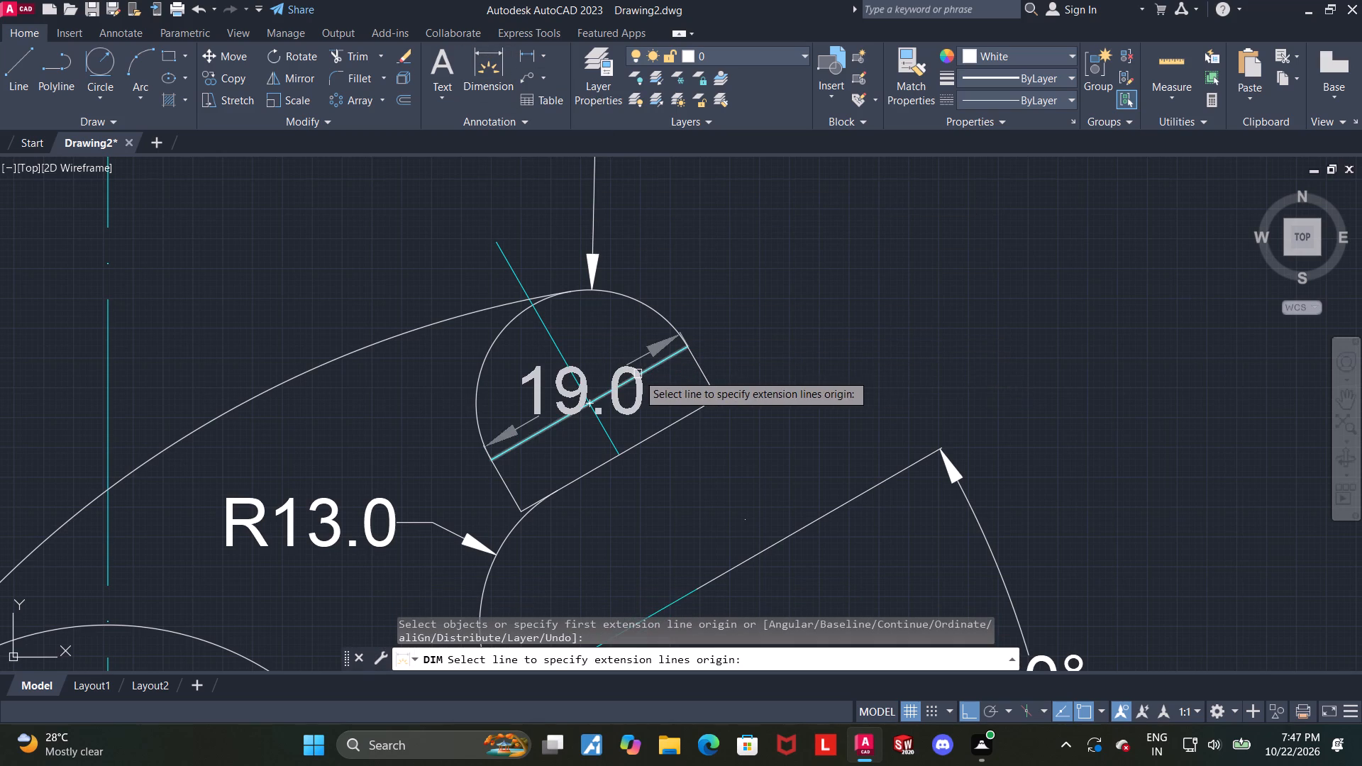
pyautogui.click(638, 374)
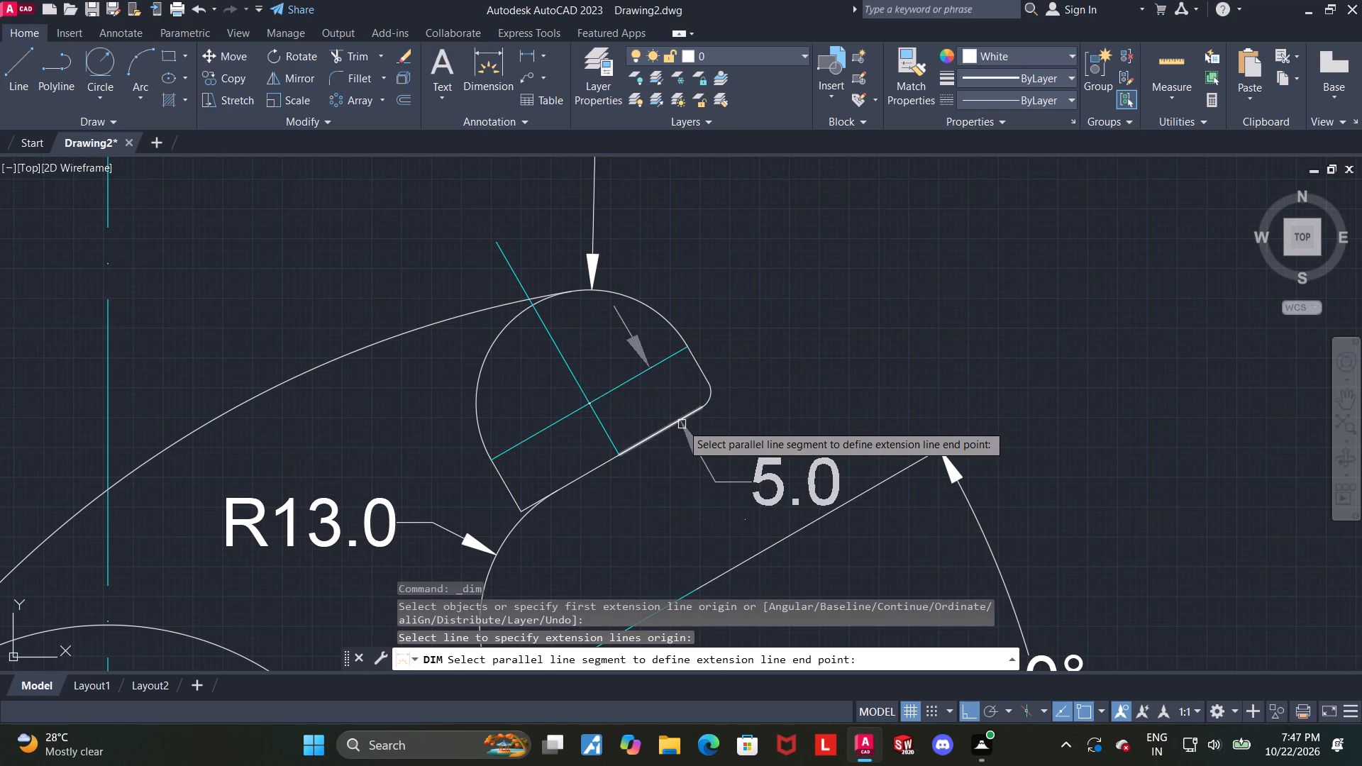
pyautogui.click(682, 424)
pyautogui.scroll(-3, 831, 270)
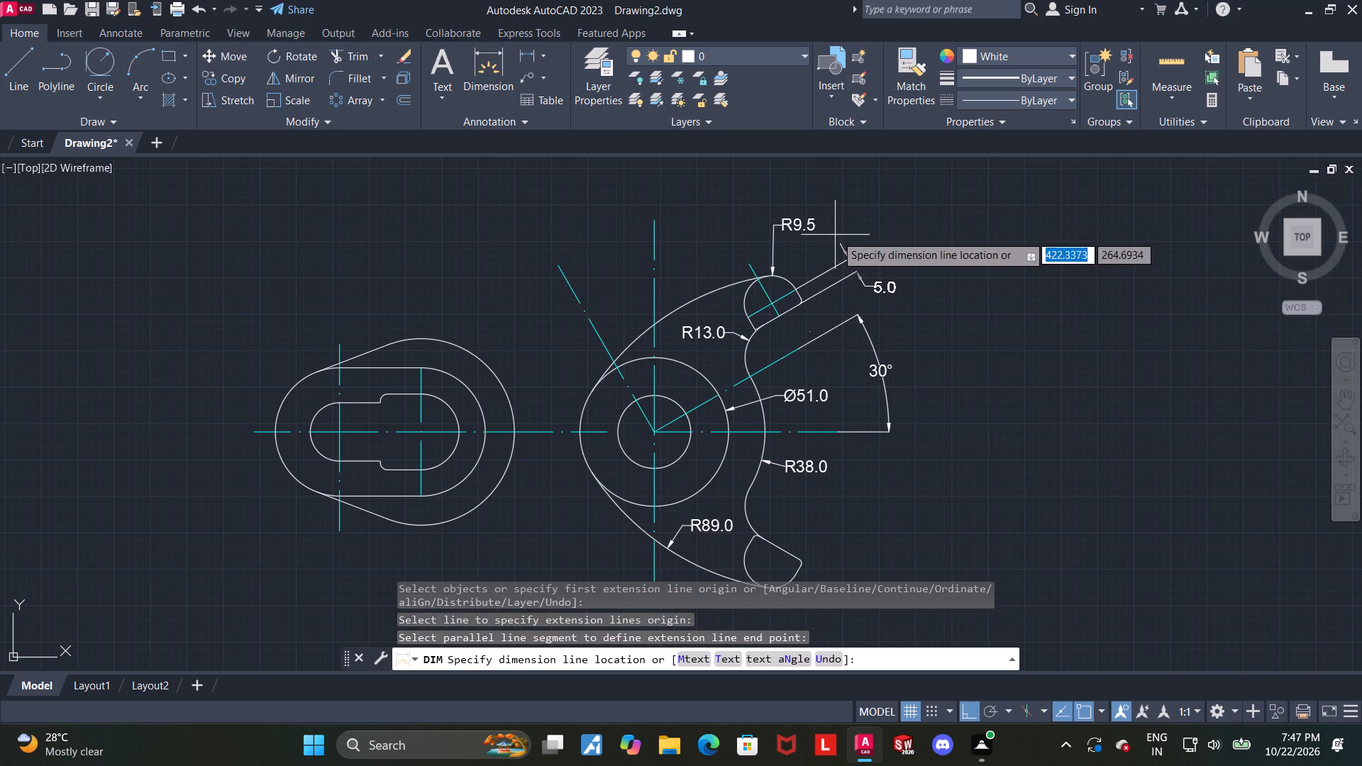
pyautogui.click(836, 234)
pyautogui.press('Escape')
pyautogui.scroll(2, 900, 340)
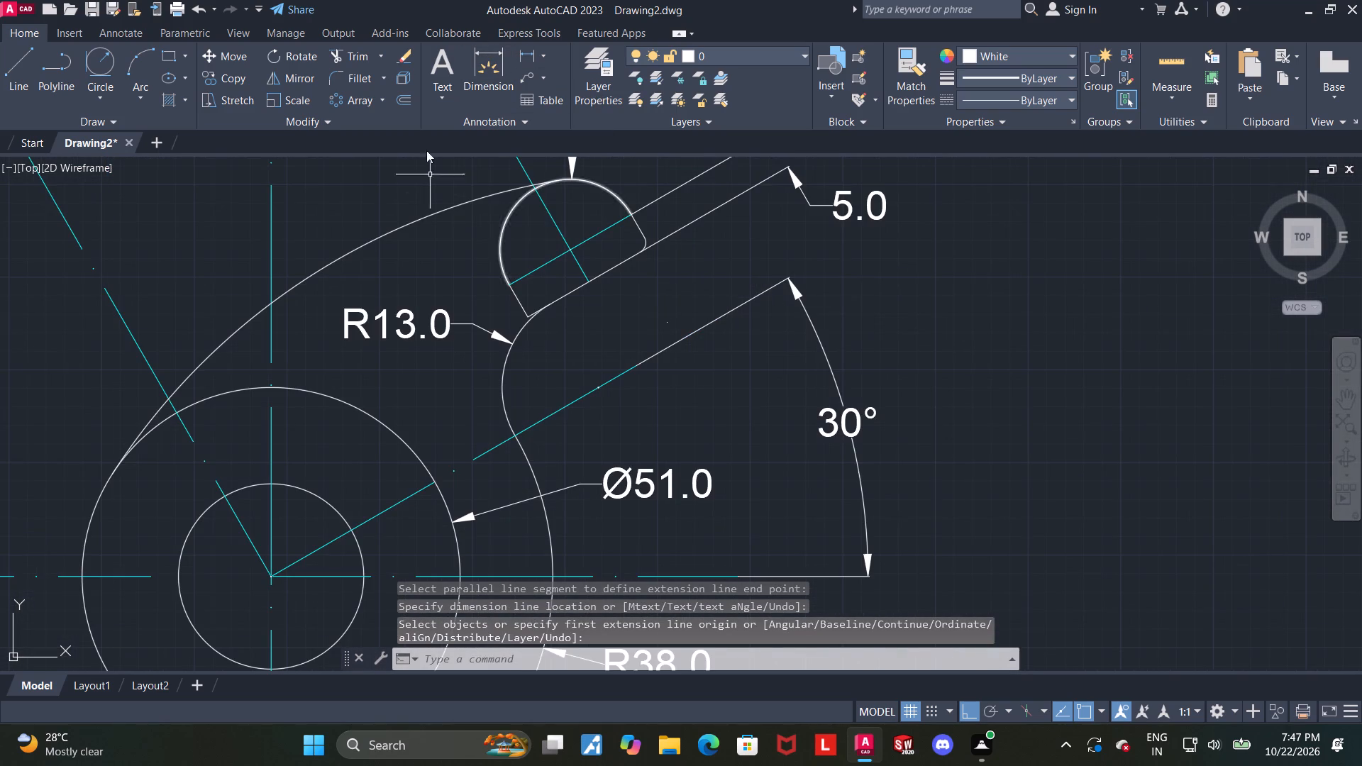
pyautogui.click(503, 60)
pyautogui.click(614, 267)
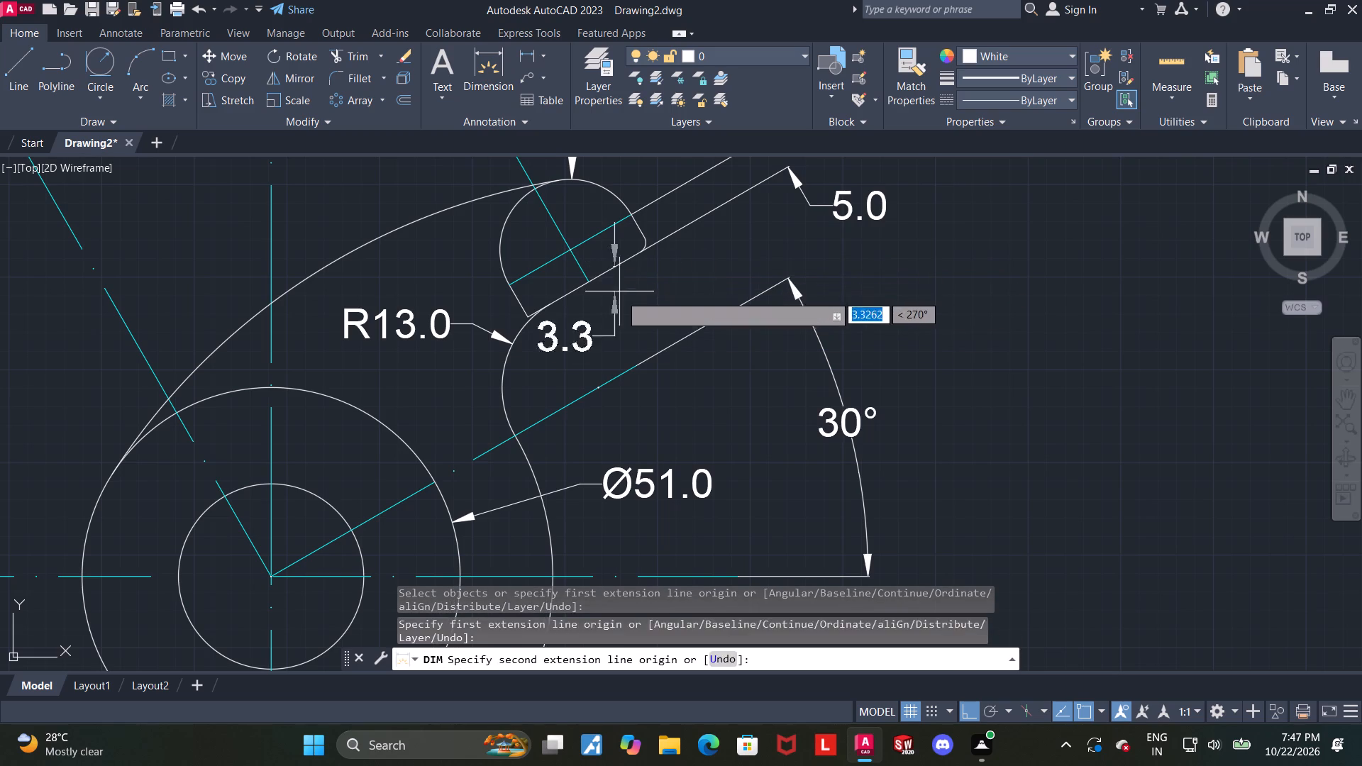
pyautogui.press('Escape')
# Dimension the distance from the upper arm's straight edge to the 30° centreline, placing it outside the arm near the 30° angle's upper arrow.
pyautogui.click(485, 54)
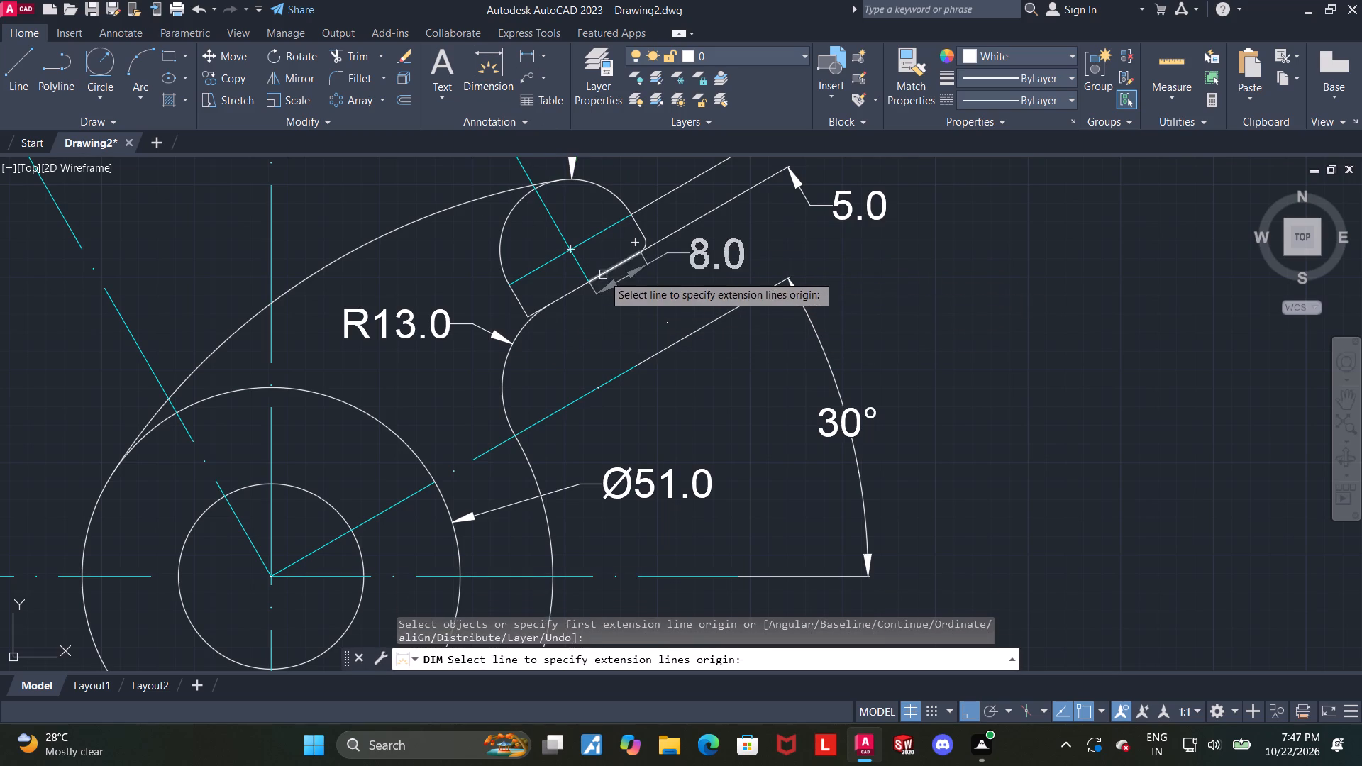
pyautogui.click(603, 274)
pyautogui.moveTo(629, 373); pyautogui.dragTo(638, 368)
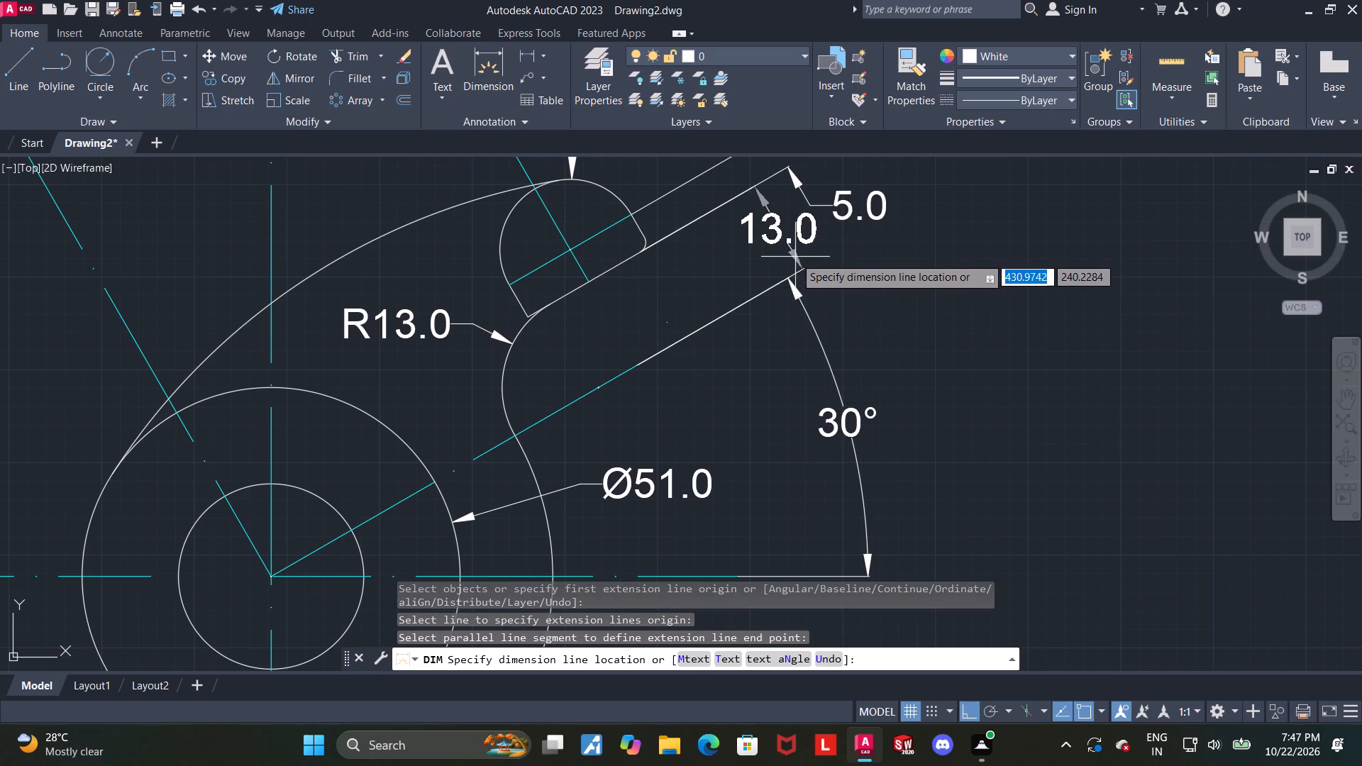
pyautogui.click(785, 264)
pyautogui.press('Escape')
pyautogui.scroll(-2, 825, 279)
pyautogui.scroll(1, 859, 292)
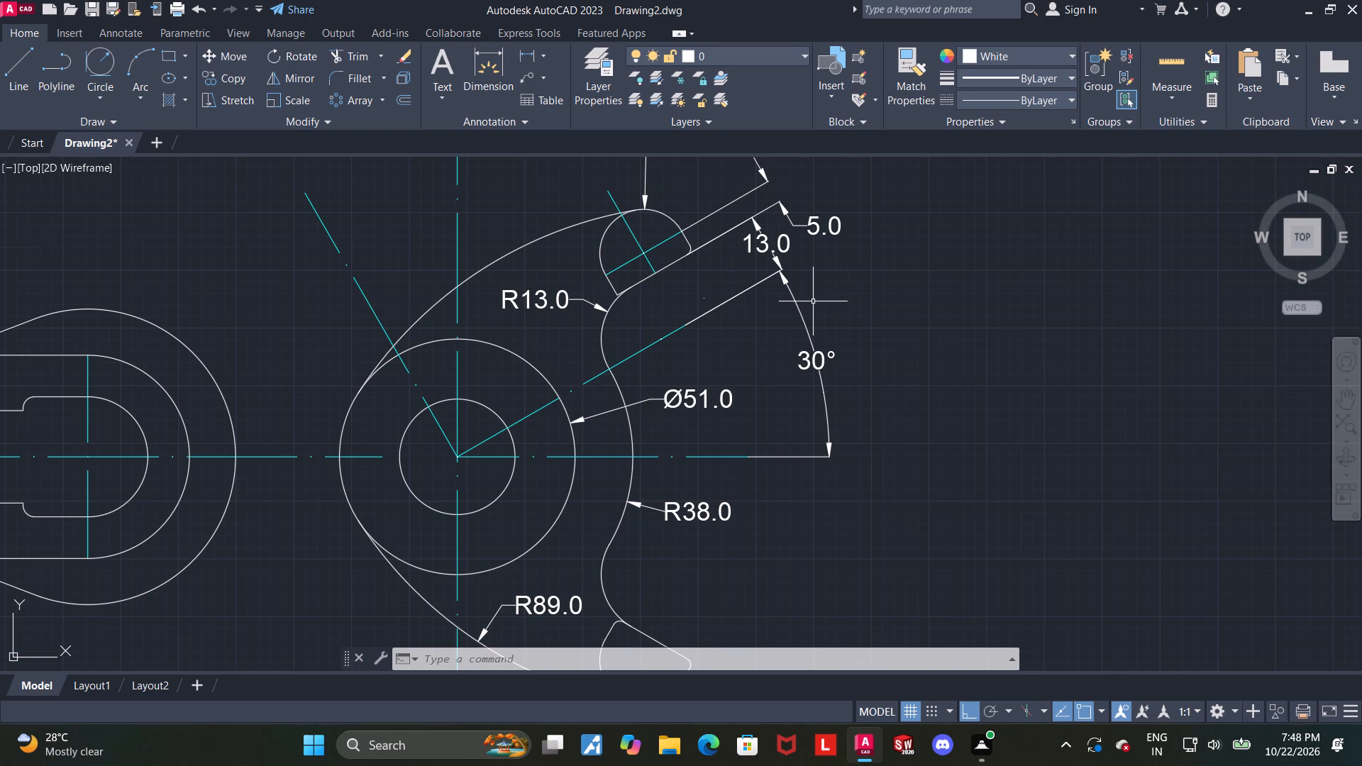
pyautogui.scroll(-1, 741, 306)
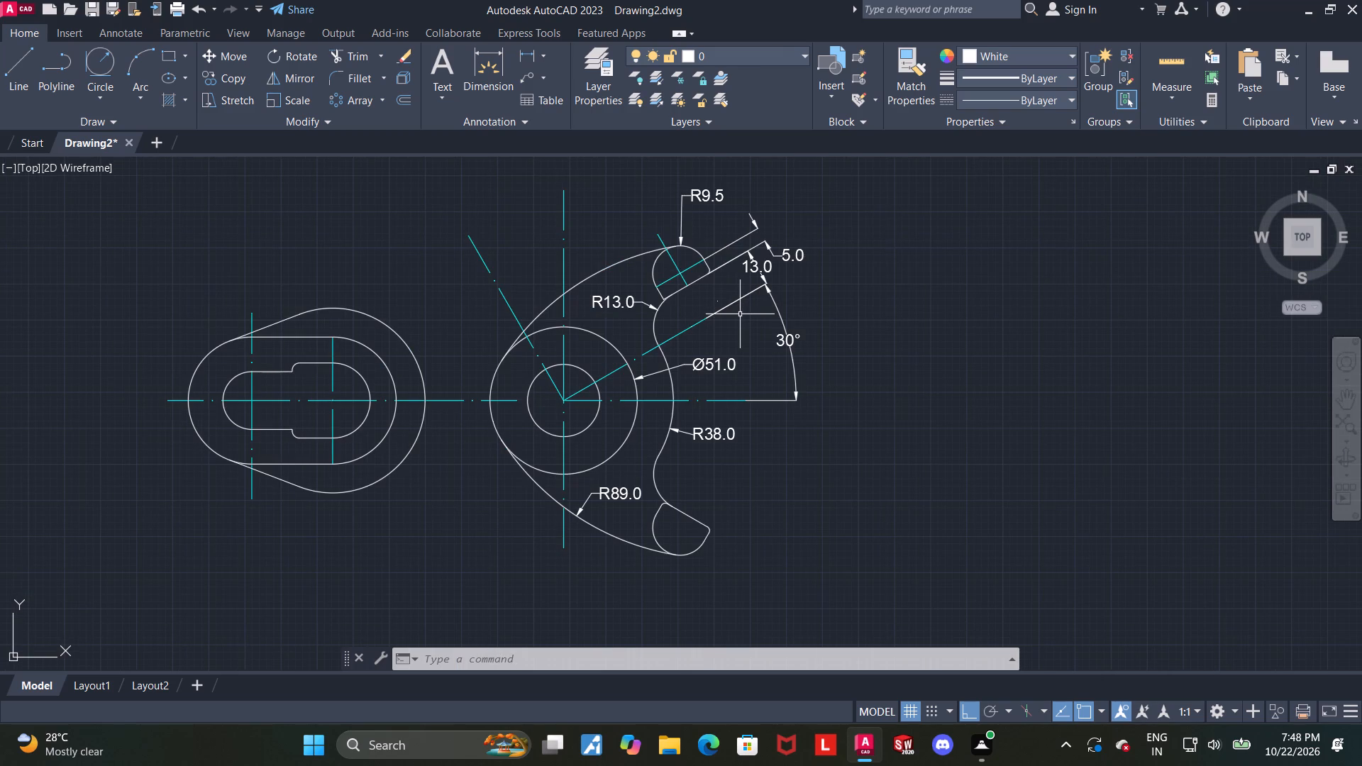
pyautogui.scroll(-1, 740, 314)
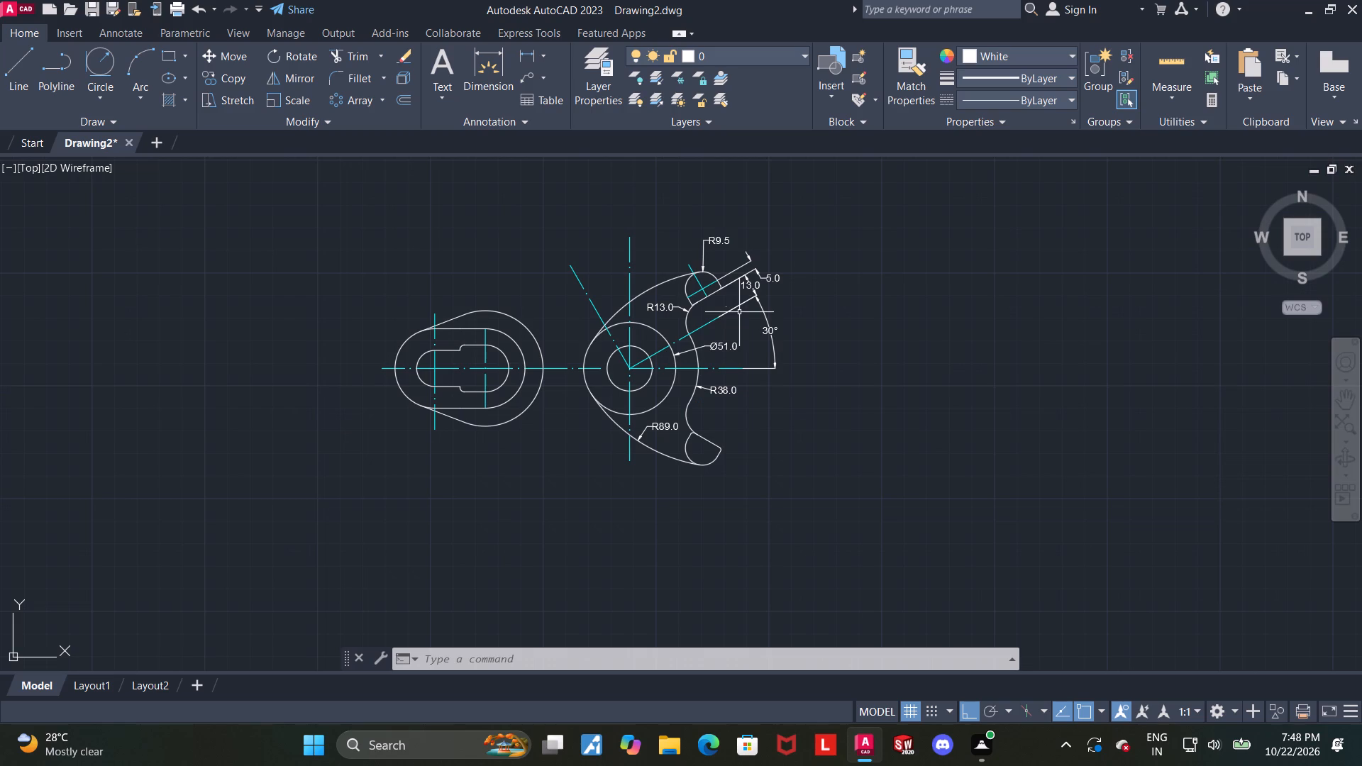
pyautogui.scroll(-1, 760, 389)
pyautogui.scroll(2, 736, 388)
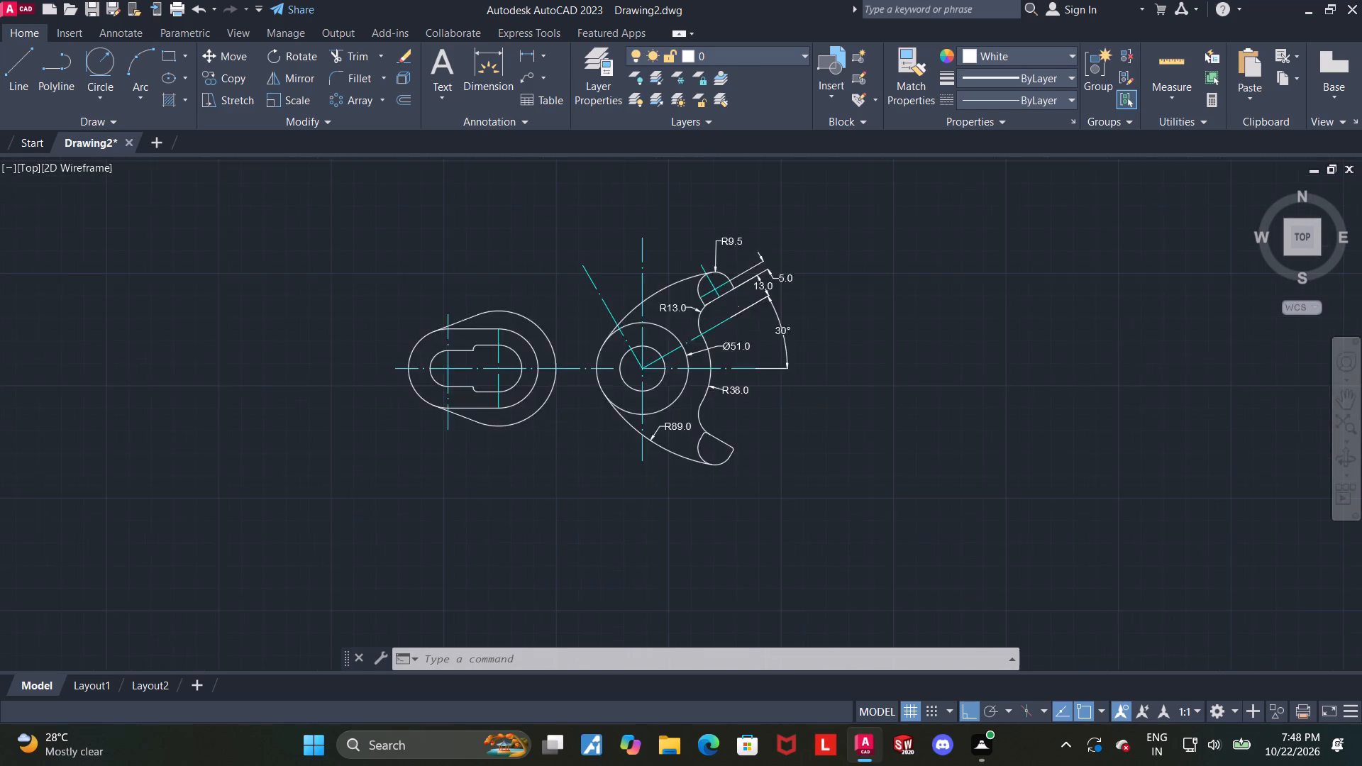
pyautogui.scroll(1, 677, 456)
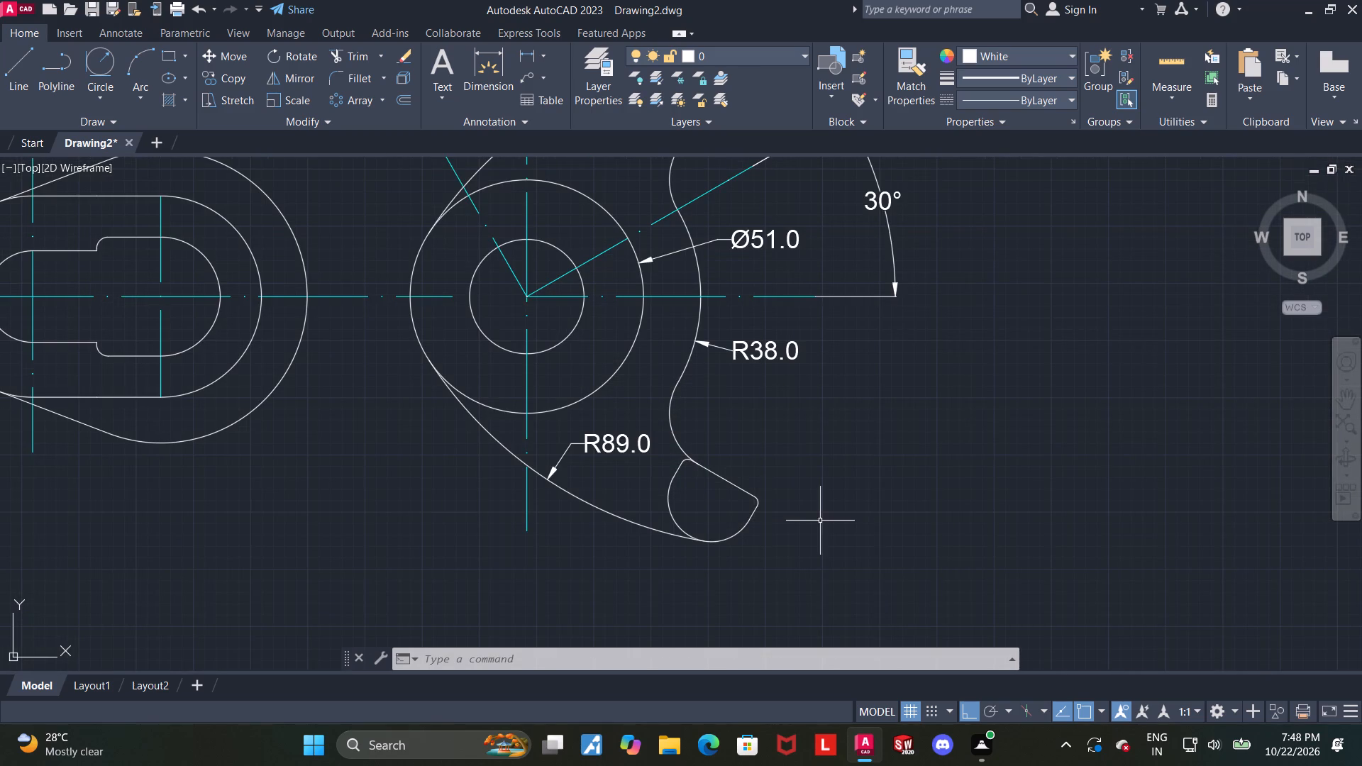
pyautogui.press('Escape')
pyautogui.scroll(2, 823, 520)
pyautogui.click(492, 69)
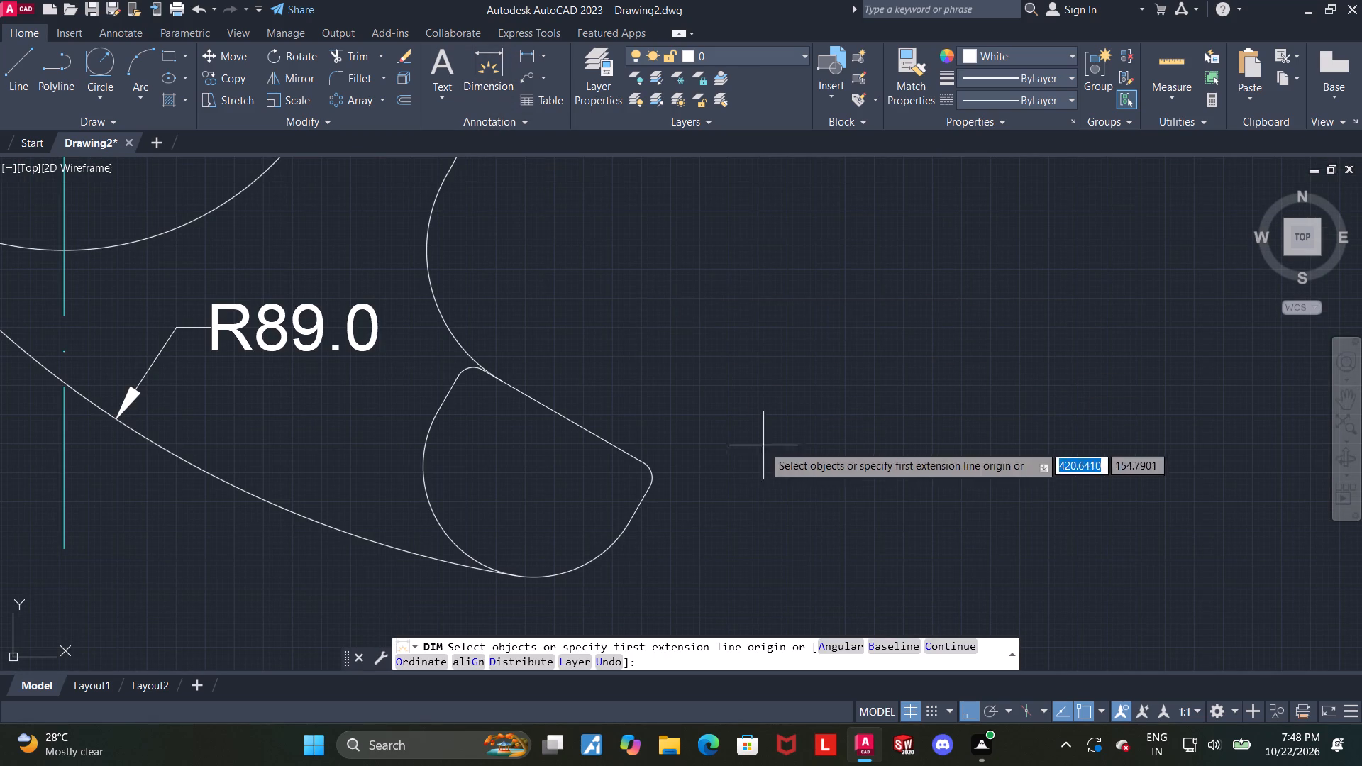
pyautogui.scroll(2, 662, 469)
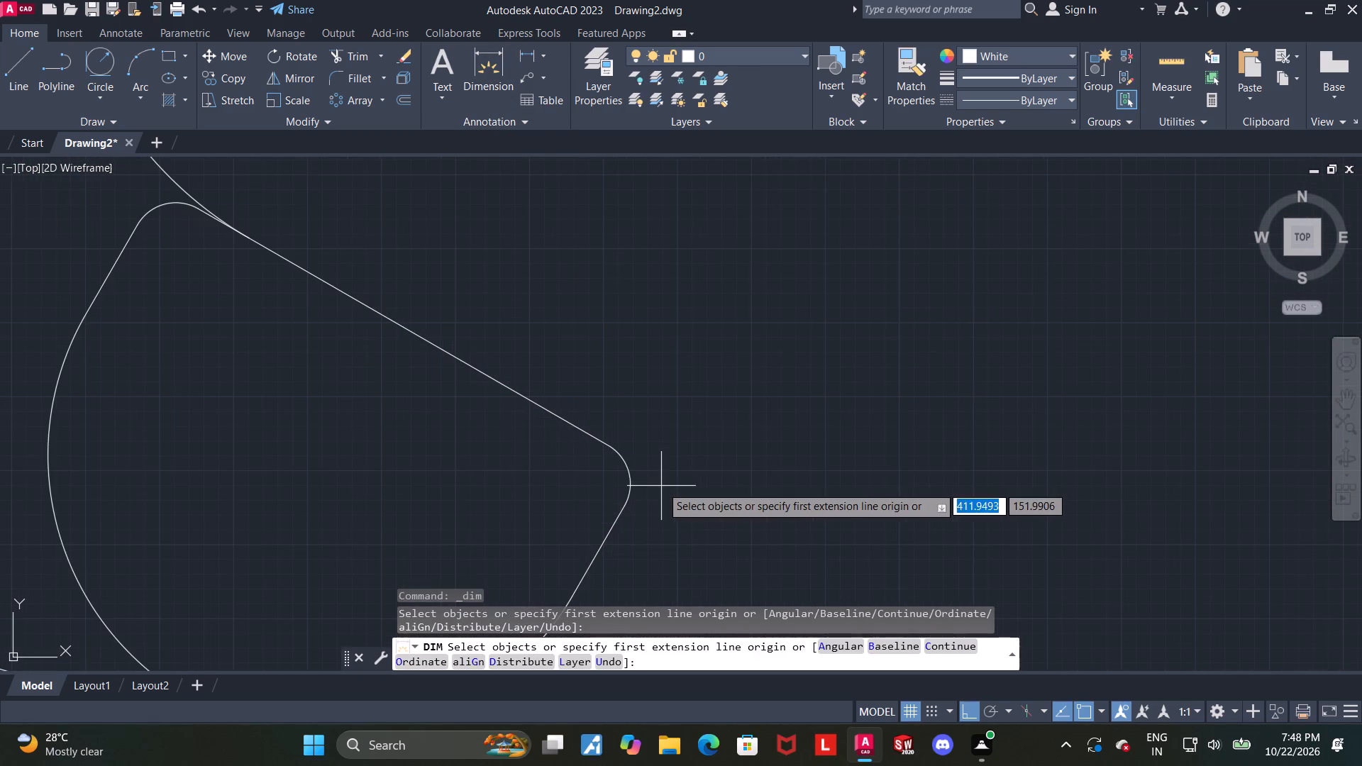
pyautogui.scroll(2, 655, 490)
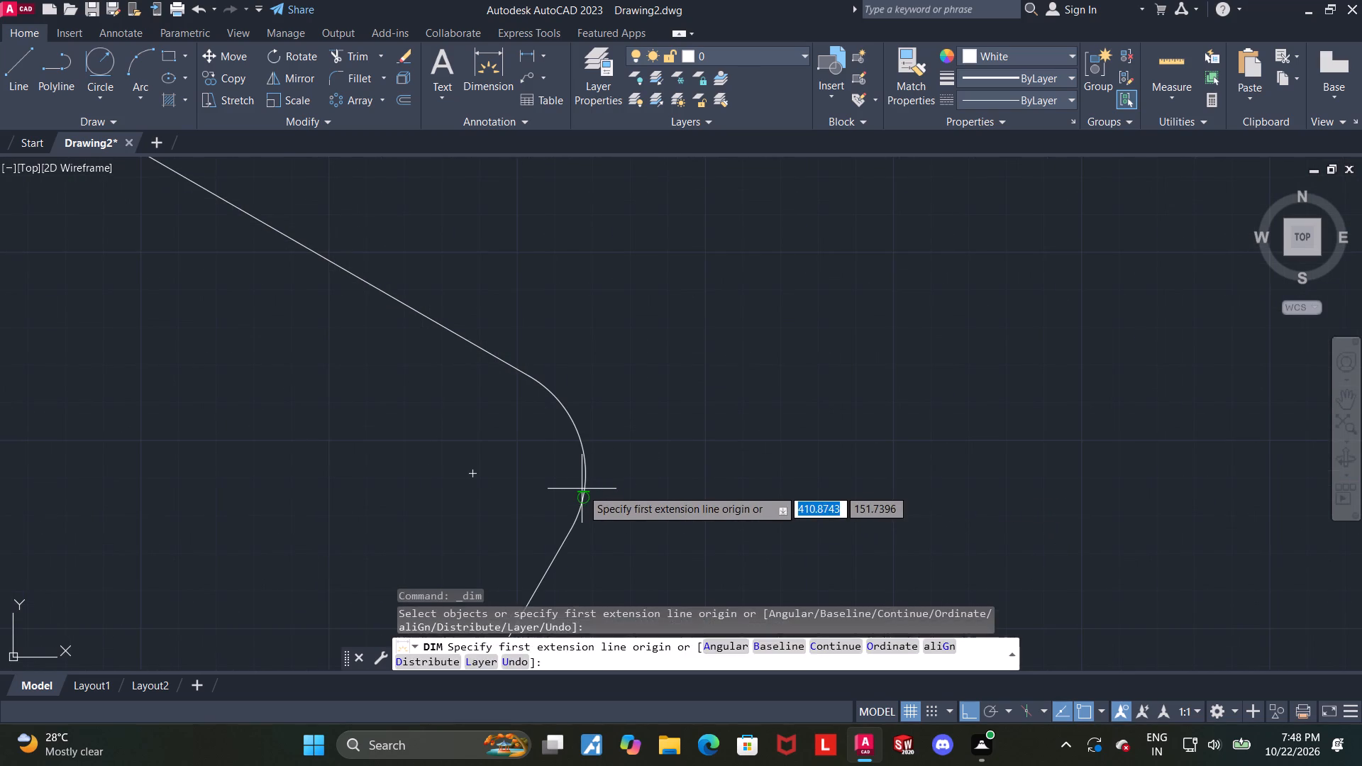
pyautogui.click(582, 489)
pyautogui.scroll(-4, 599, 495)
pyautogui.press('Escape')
# Add a radius dimension to the filleted outer corner of the lower arm's end, placing it outside the arm.
pyautogui.click(489, 50)
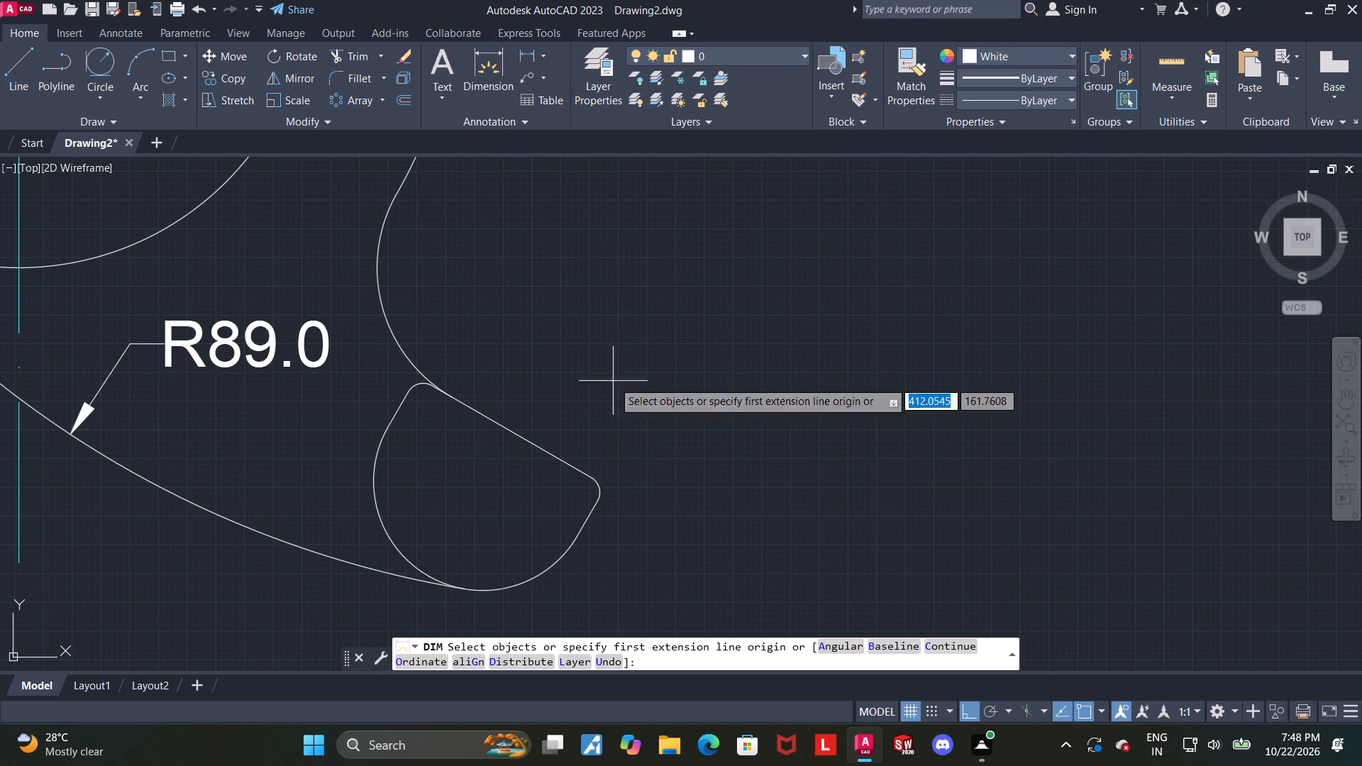
pyautogui.scroll(2, 638, 470)
pyautogui.click(556, 498)
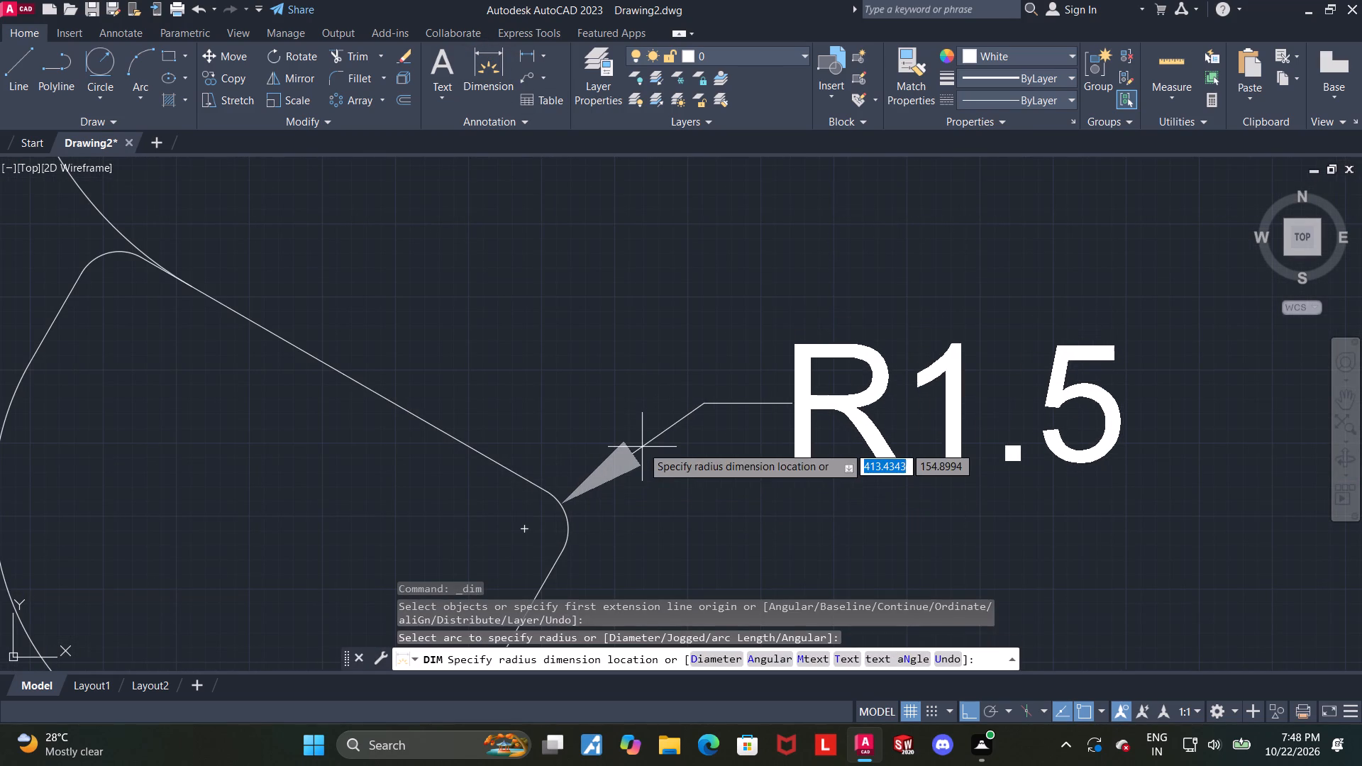
pyautogui.click(642, 446)
pyautogui.scroll(-2, 642, 446)
pyautogui.press('Escape')
# Mirror the two cross centrelines of the upper arm's end about the horizontal centreline onto the lower arm, keeping the originals.
pyautogui.scroll(-2, 793, 313)
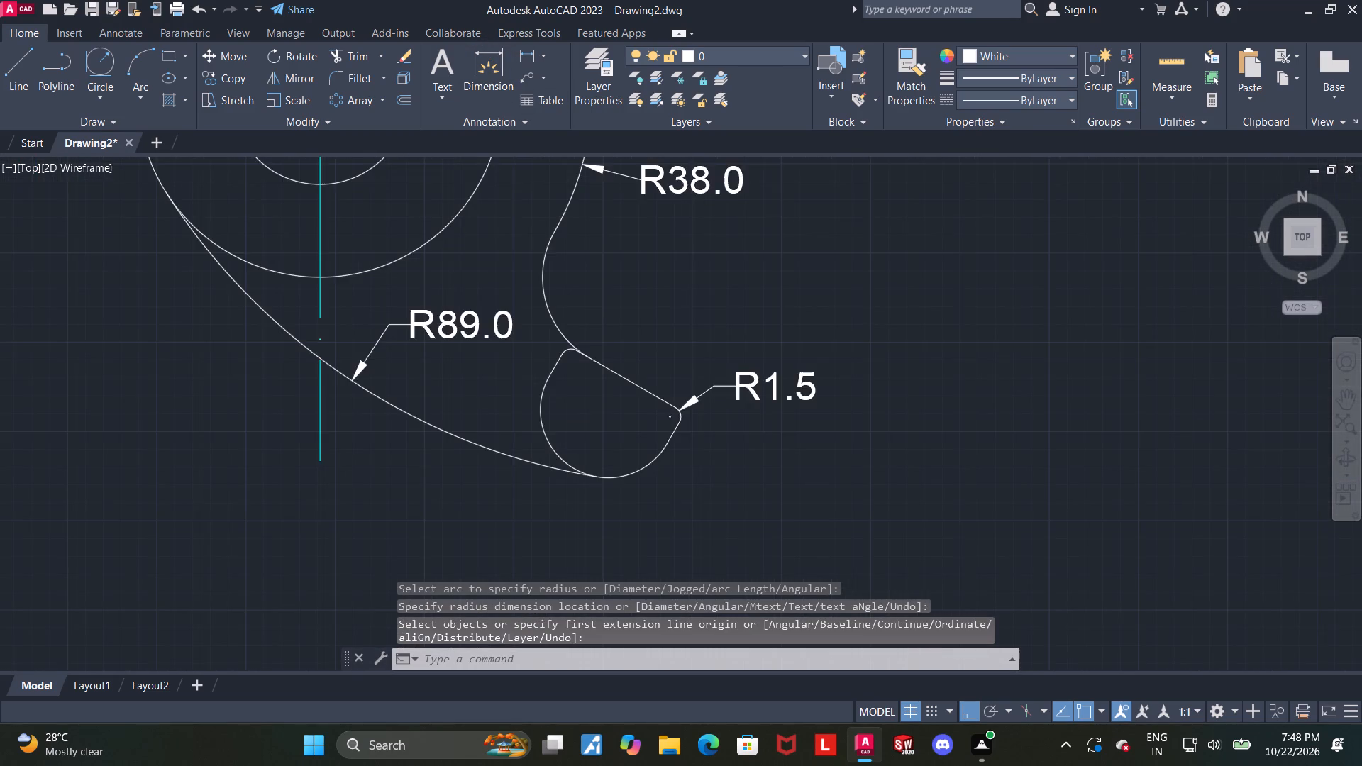
pyautogui.moveTo(793, 313); pyautogui.dragTo(805, 343, button='middle')
pyautogui.moveTo(804, 331); pyautogui.dragTo(814, 372, button='middle')
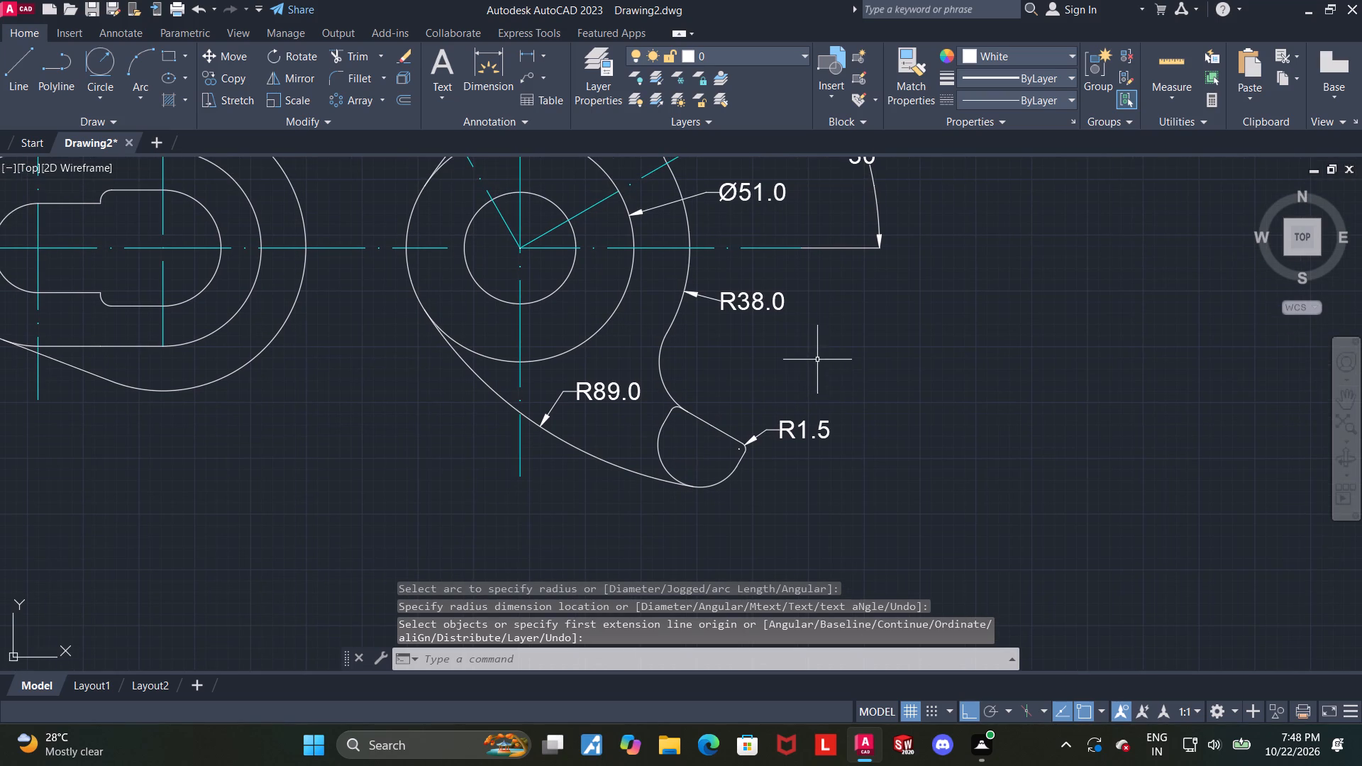
pyautogui.moveTo(817, 360); pyautogui.dragTo(814, 430, button='middle')
pyautogui.scroll(-1, 813, 423)
pyautogui.moveTo(875, 401); pyautogui.dragTo(880, 430, button='middle')
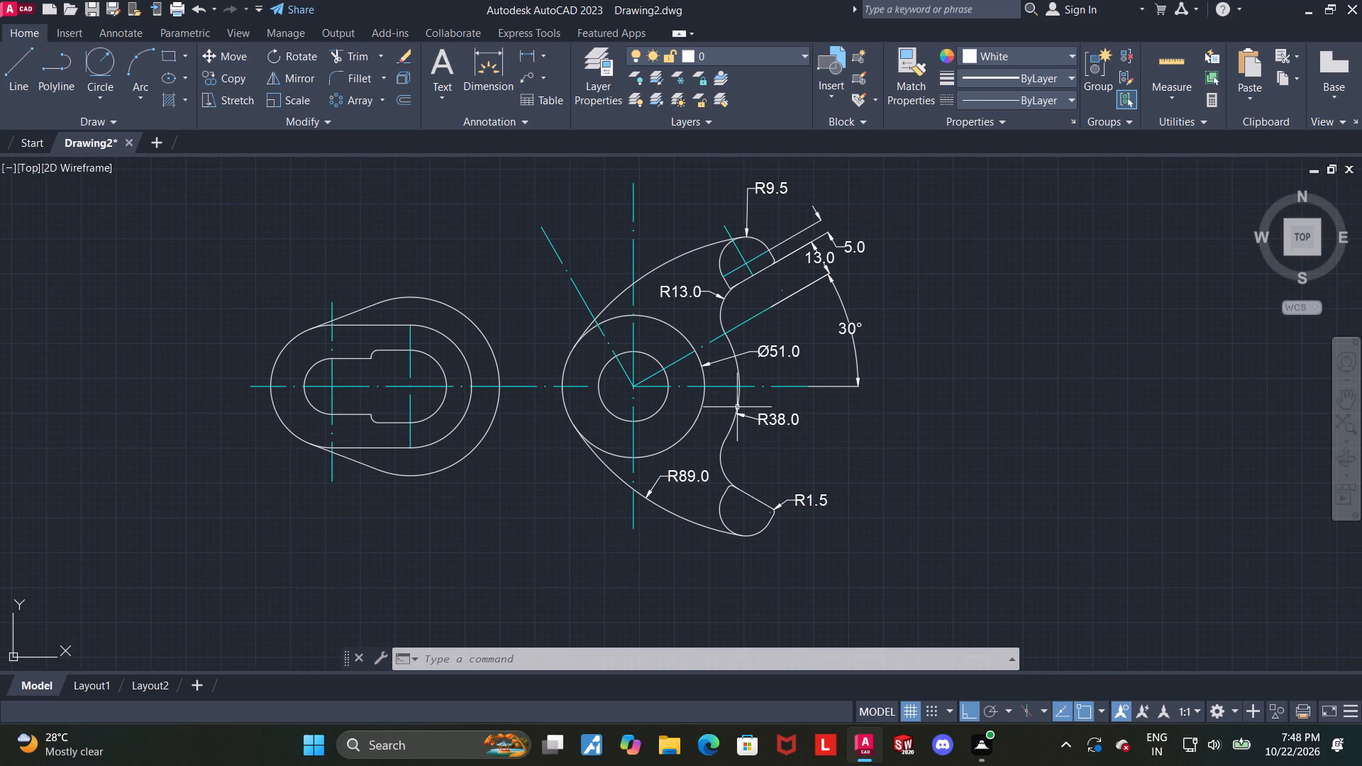
pyautogui.scroll(2, 765, 572)
pyautogui.scroll(-2, 807, 505)
pyautogui.moveTo(829, 387); pyautogui.dragTo(814, 415, button='middle')
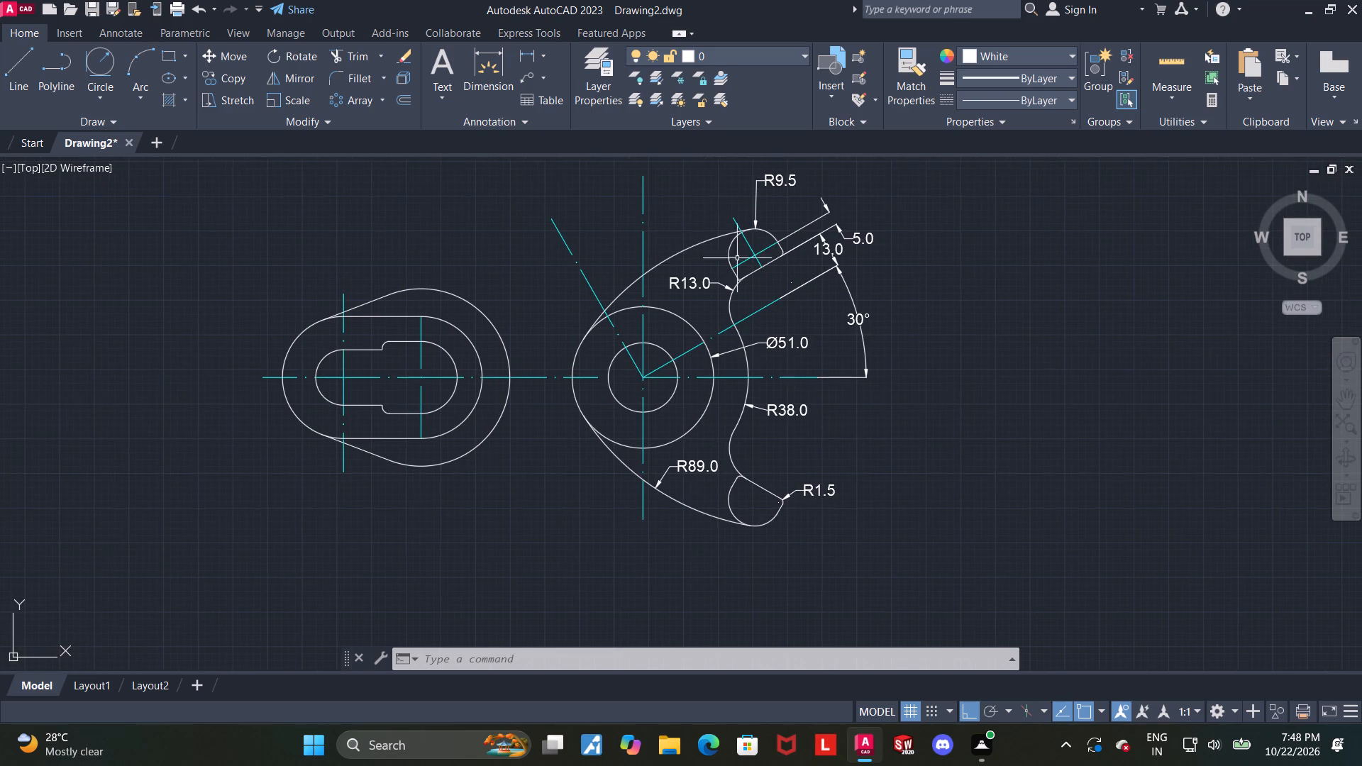
pyautogui.scroll(1, 716, 206)
pyautogui.click(764, 269)
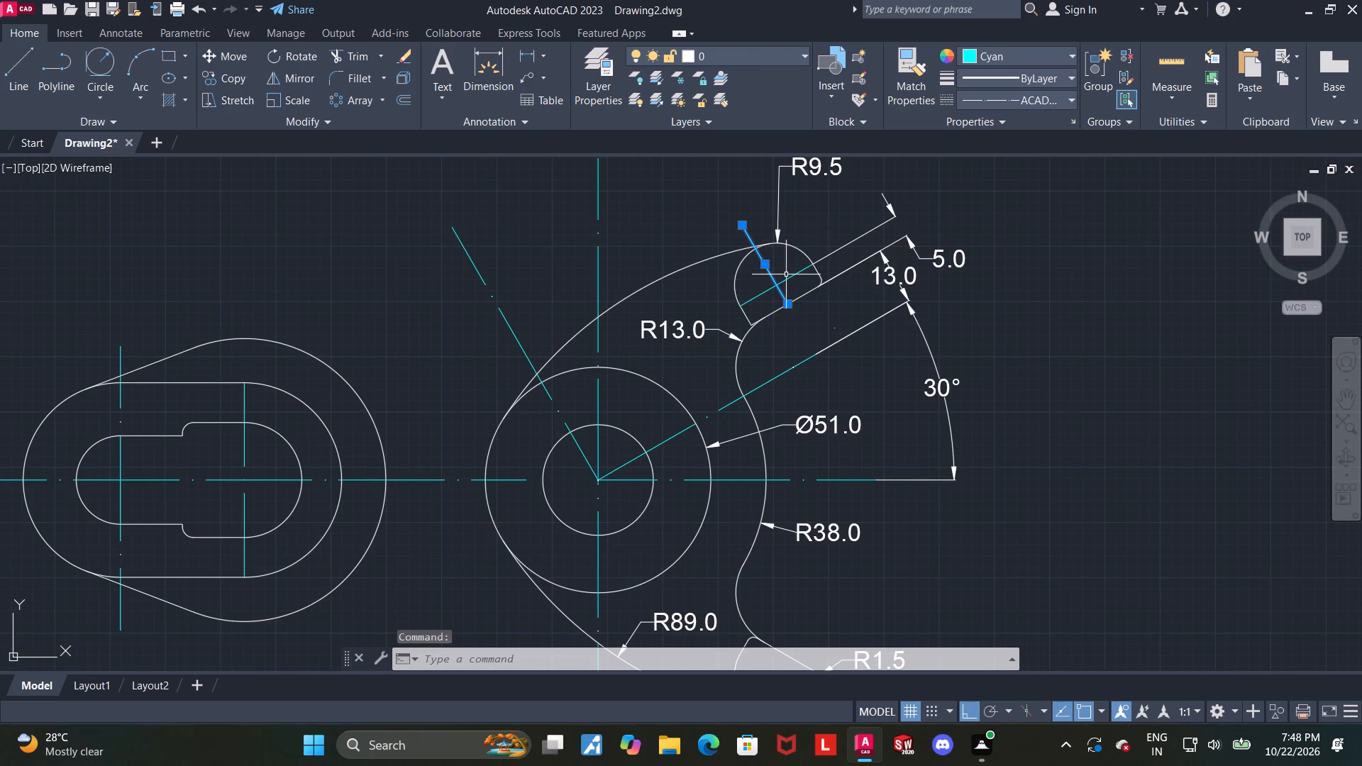
pyautogui.click(788, 275)
pyautogui.click(299, 82)
pyautogui.scroll(-1, 453, 176)
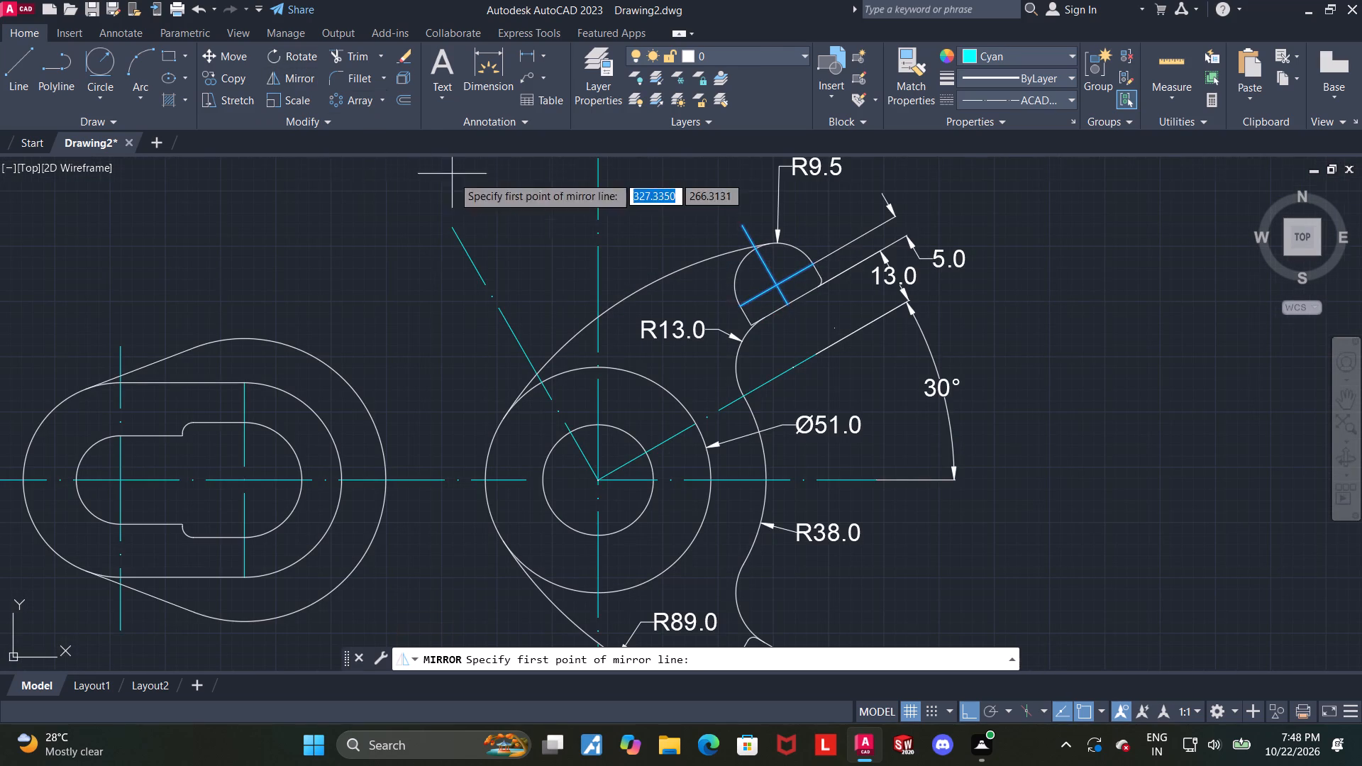
pyautogui.scroll(1, 497, 367)
pyautogui.click(455, 367)
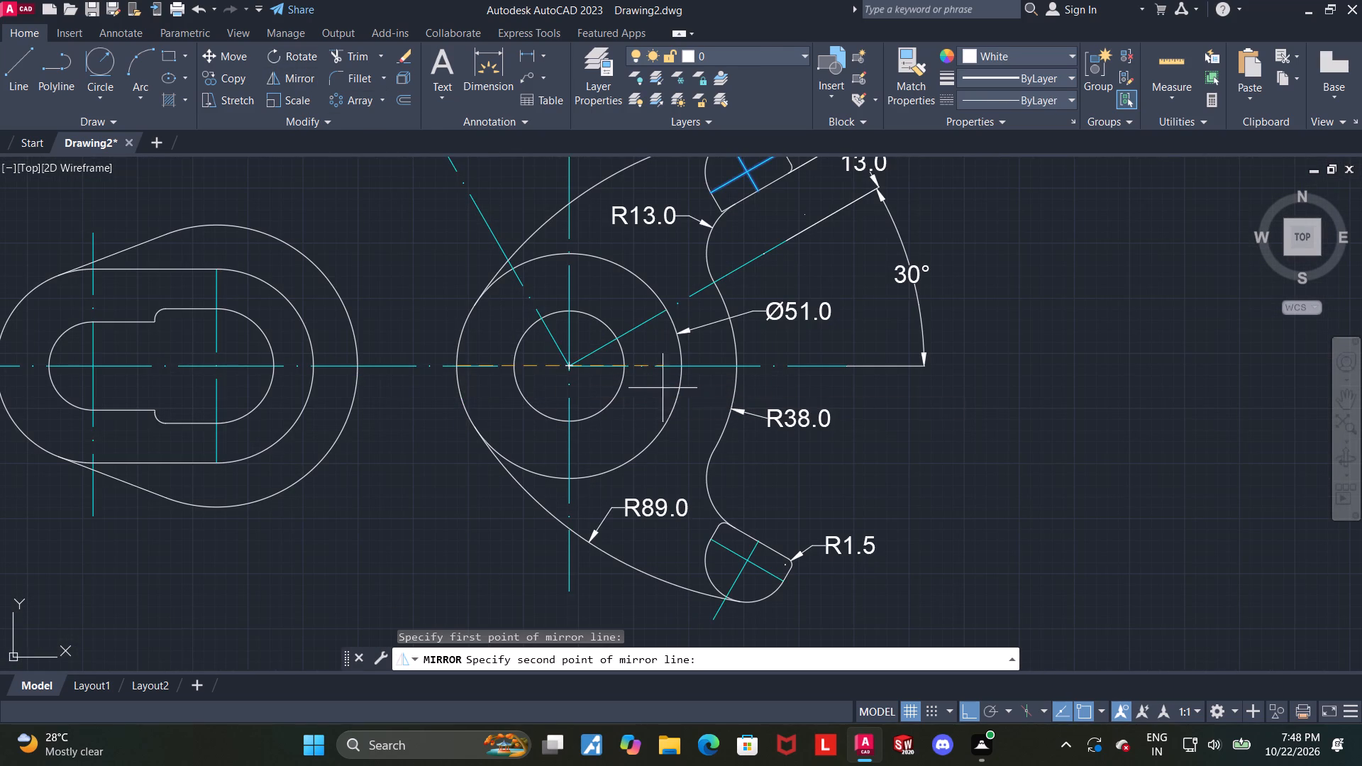
pyautogui.click(736, 365)
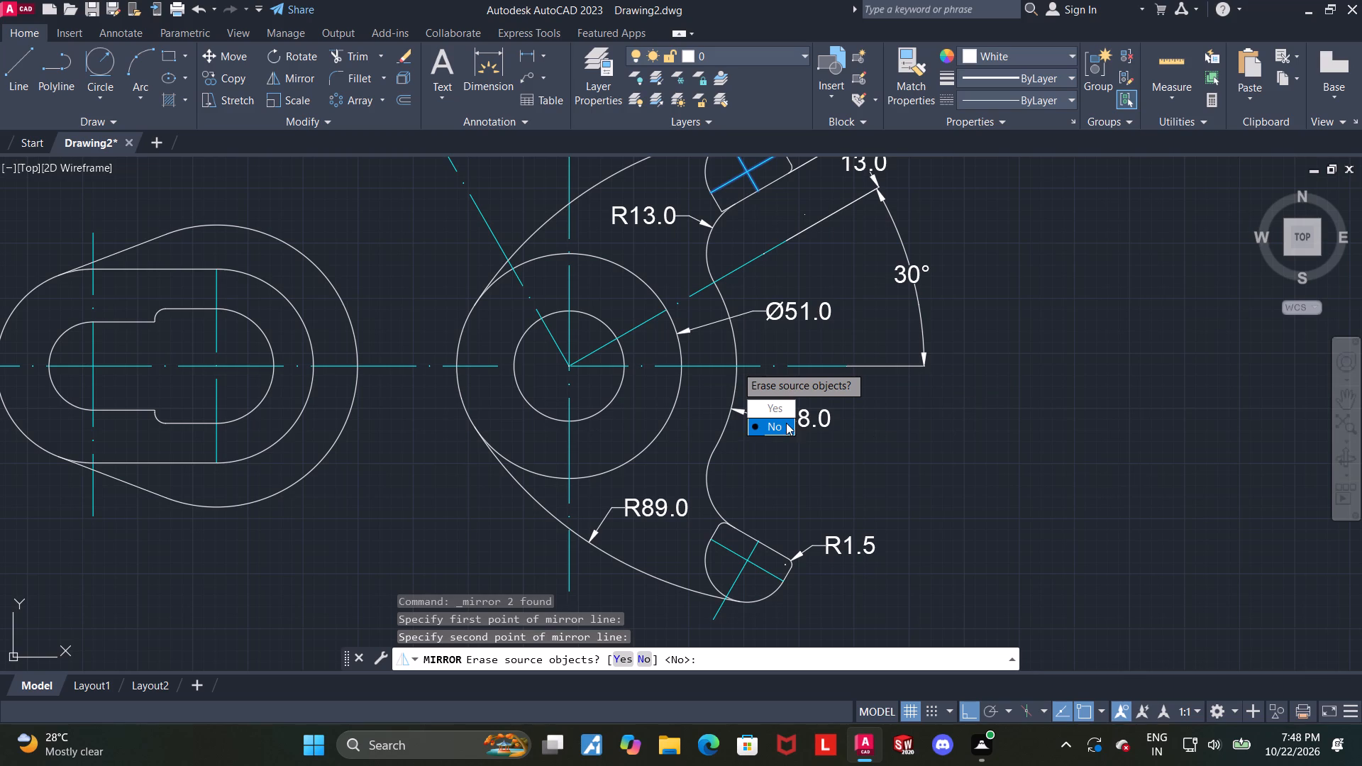
pyautogui.moveTo(788, 423); pyautogui.dragTo(736, 365)
# Draw a circle of radius 75 above the part, tangent to the slot end's outer arc and the upper arm's outer arc.
pyautogui.middleClick(863, 496)
pyautogui.scroll(-1, 860, 489)
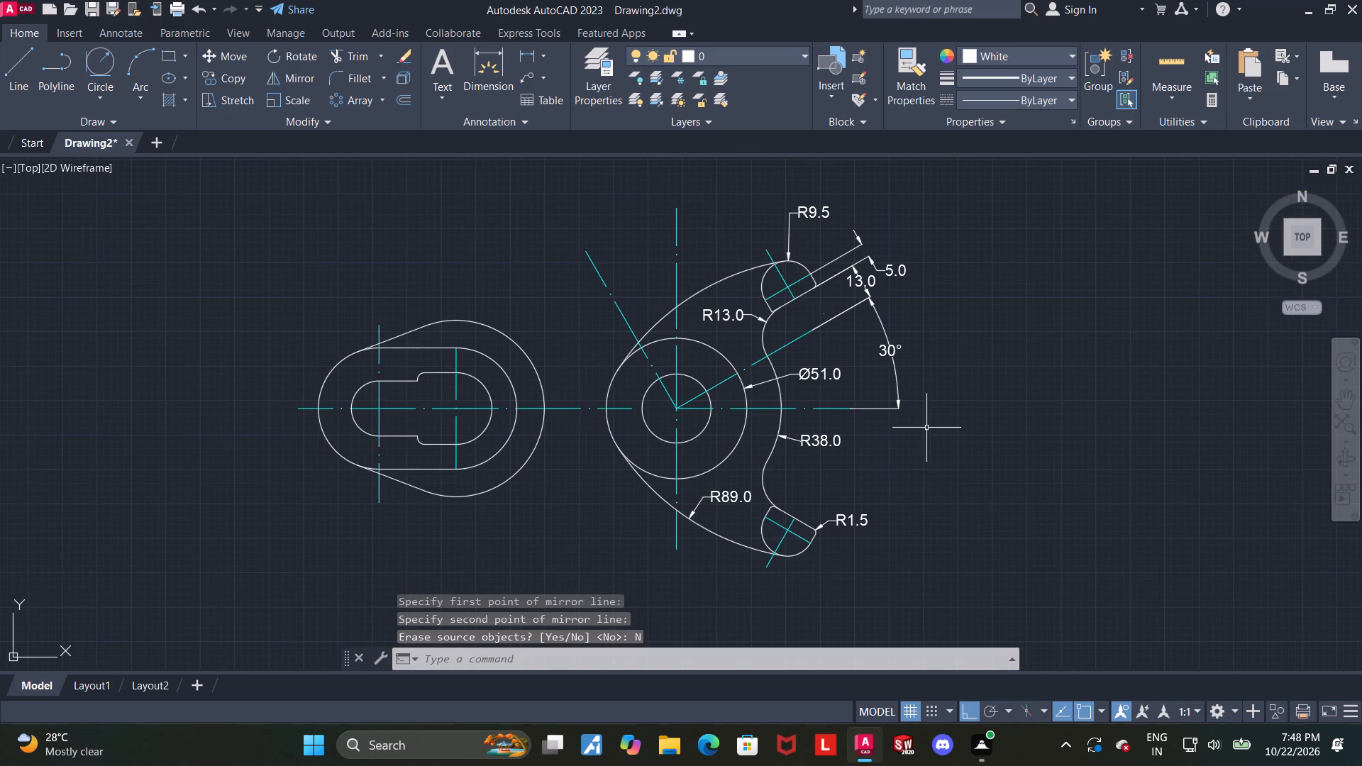
pyautogui.moveTo(924, 429); pyautogui.dragTo(925, 449, button='middle')
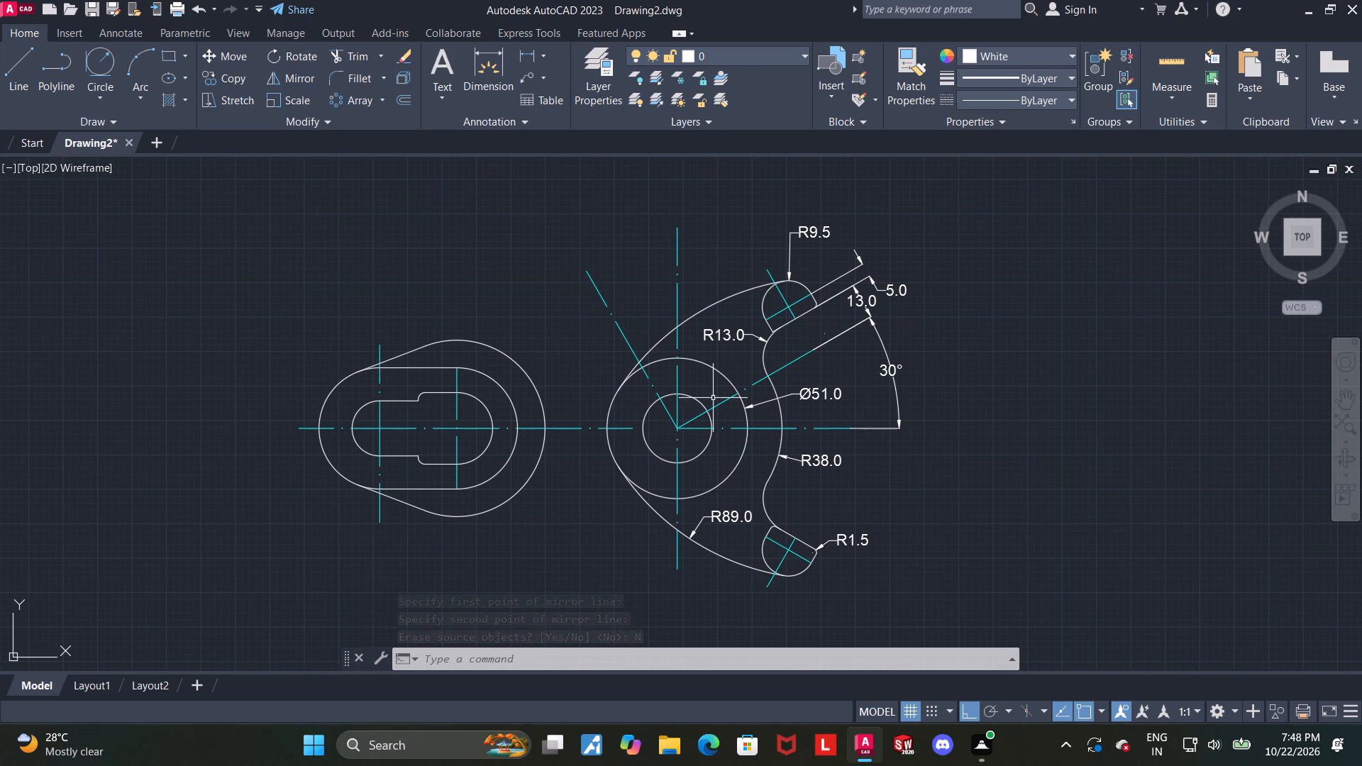
pyautogui.moveTo(816, 428); pyautogui.dragTo(920, 474, button='middle')
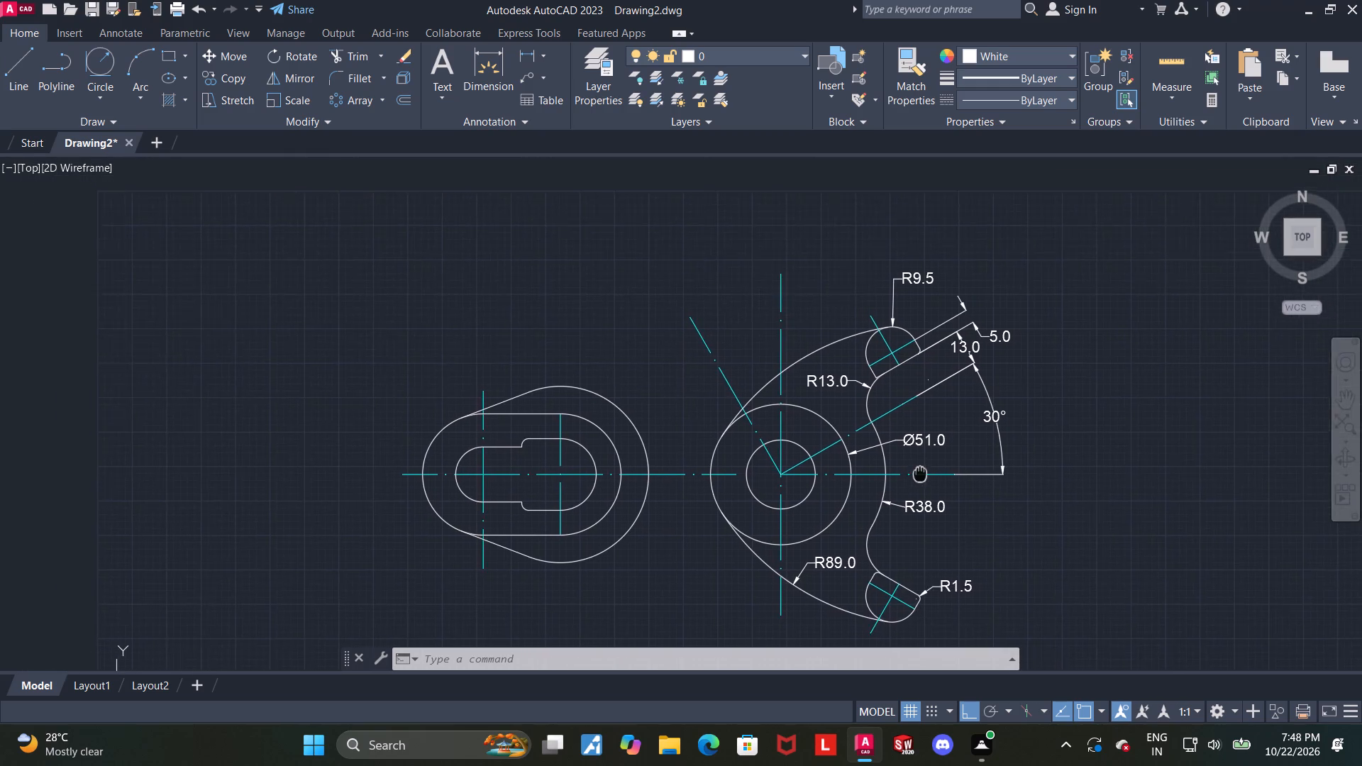
pyautogui.moveTo(920, 474); pyautogui.dragTo(965, 478, button='middle')
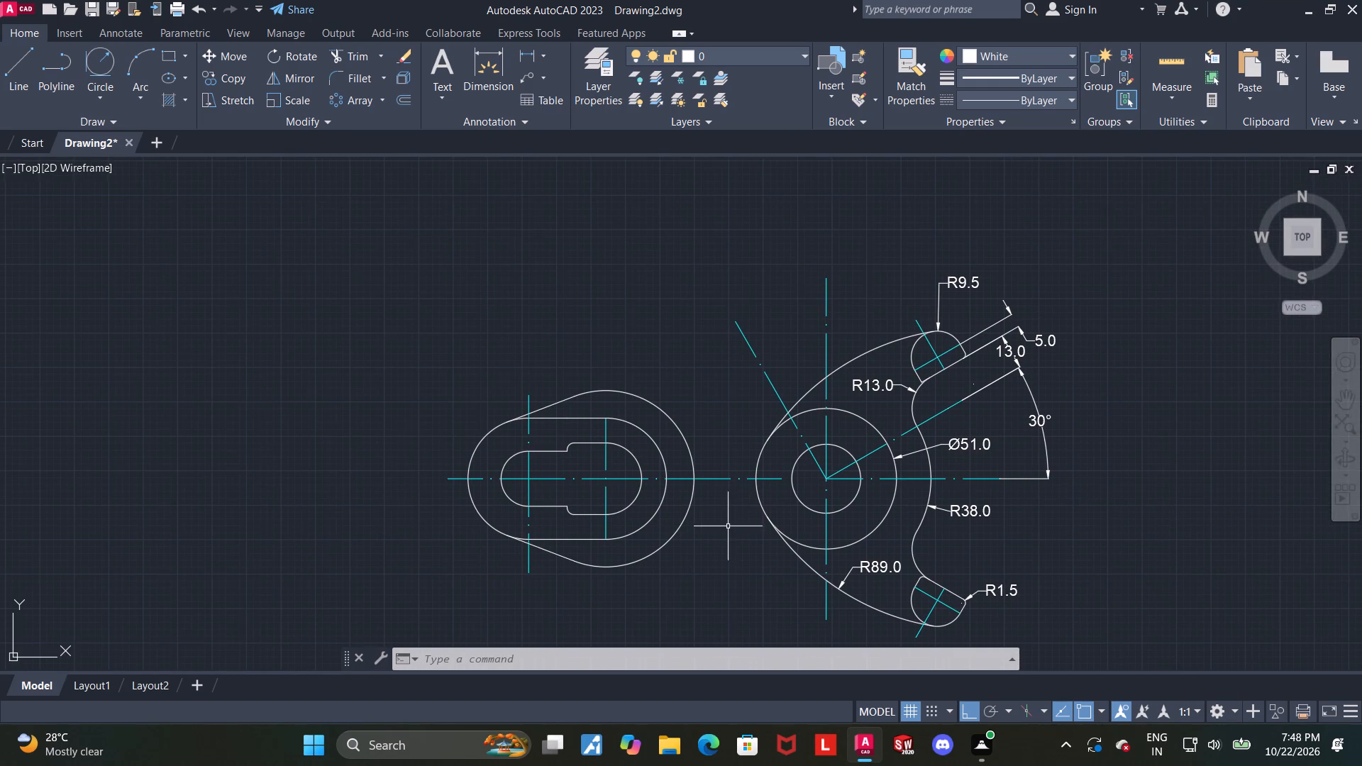
pyautogui.moveTo(728, 526); pyautogui.dragTo(707, 522, button='middle')
pyautogui.click(94, 71)
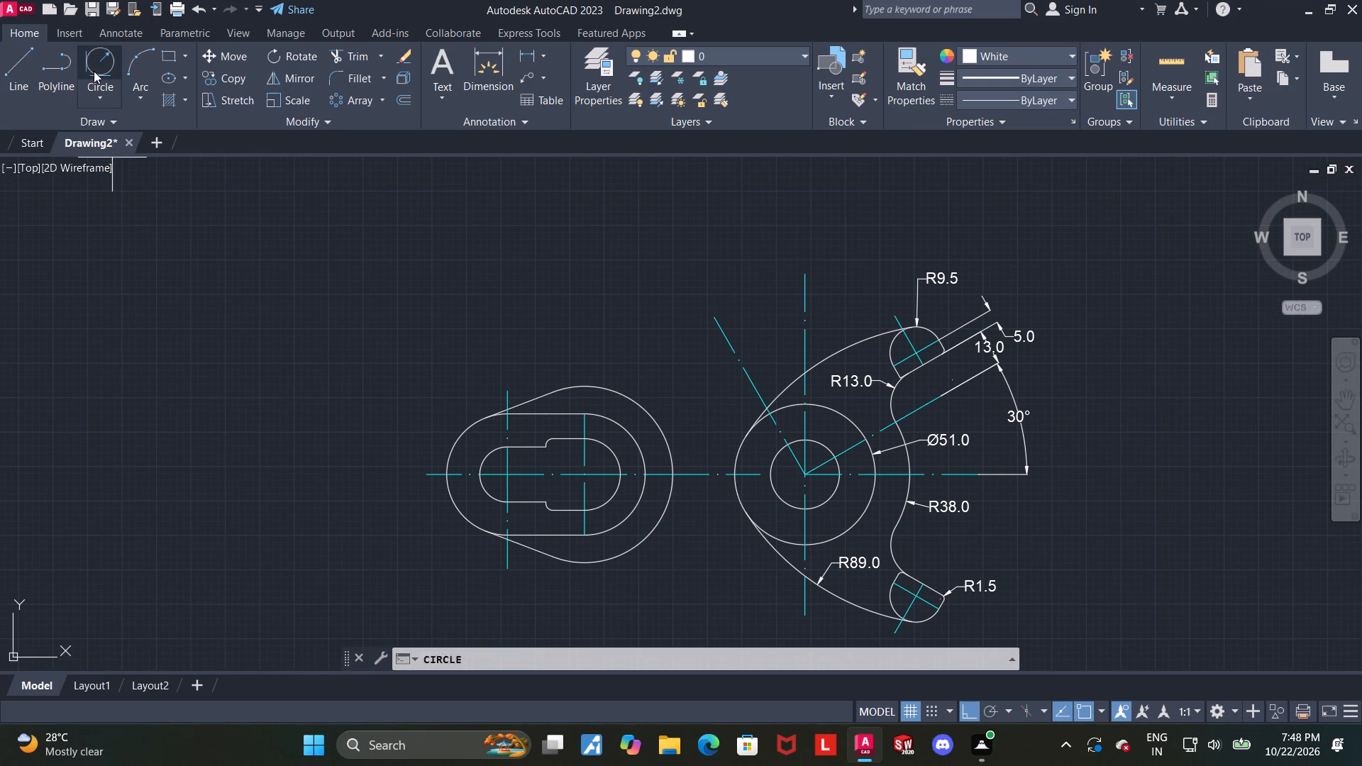
pyautogui.click(628, 397)
pyautogui.click(782, 380)
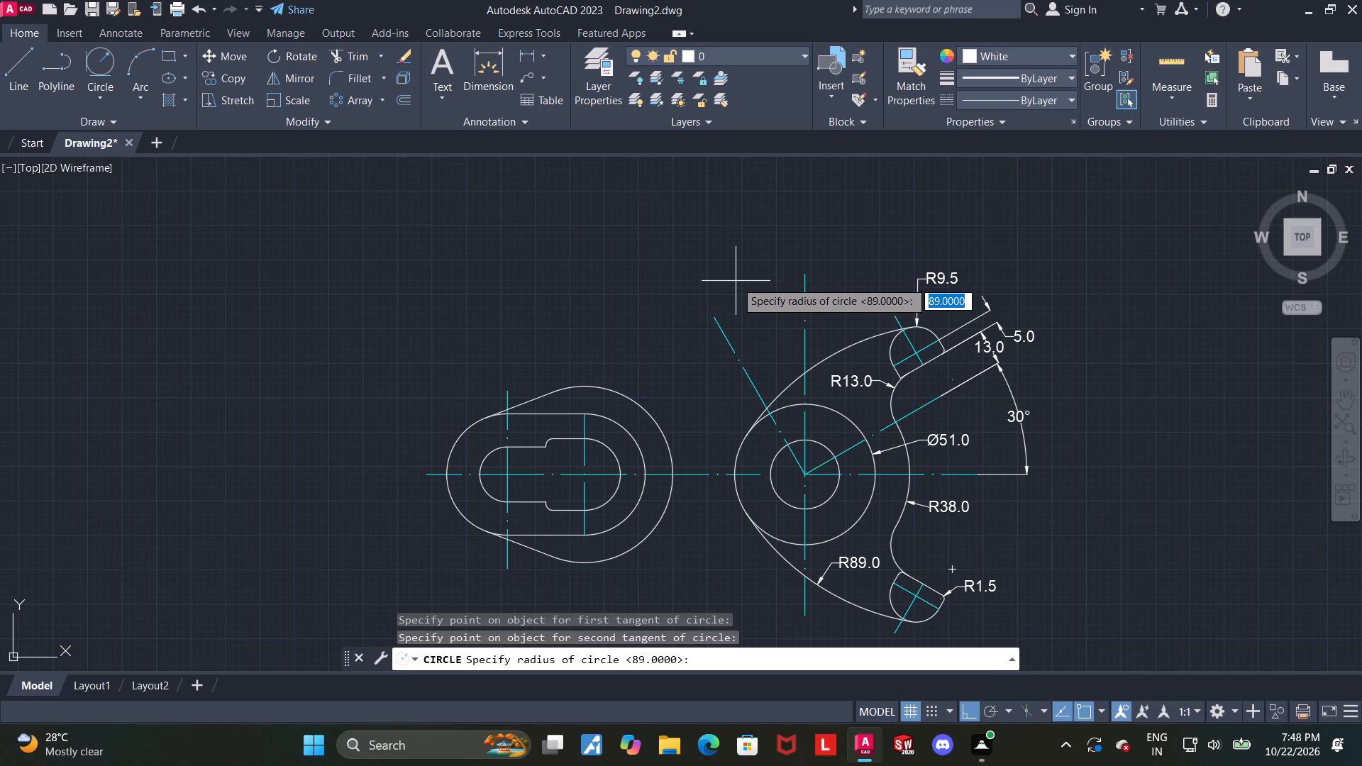
pyautogui.write('75')
pyautogui.press('Return')
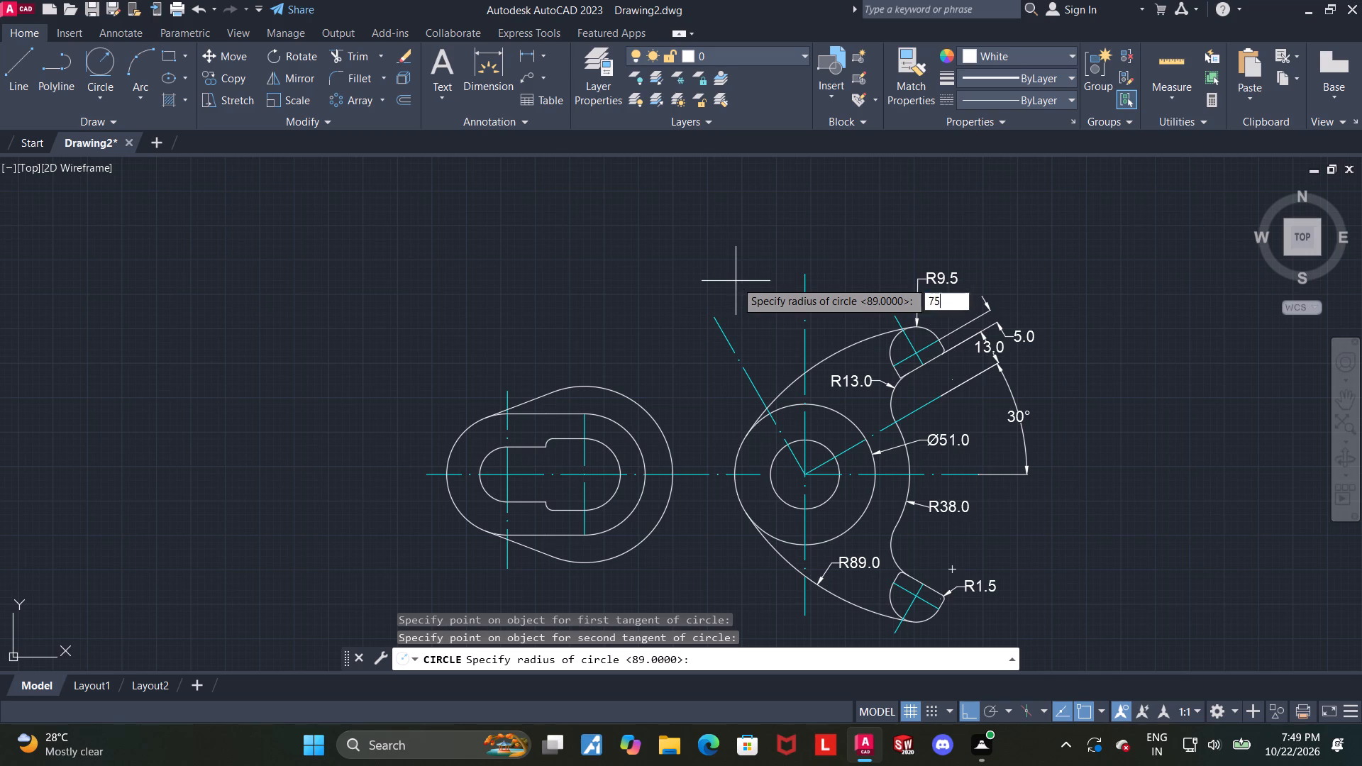
# Trim the upper radius 75 circle to its connecting arc and remove the slot end's outer arc between it and the horizontal centreline.
pyautogui.scroll(-2, 736, 287)
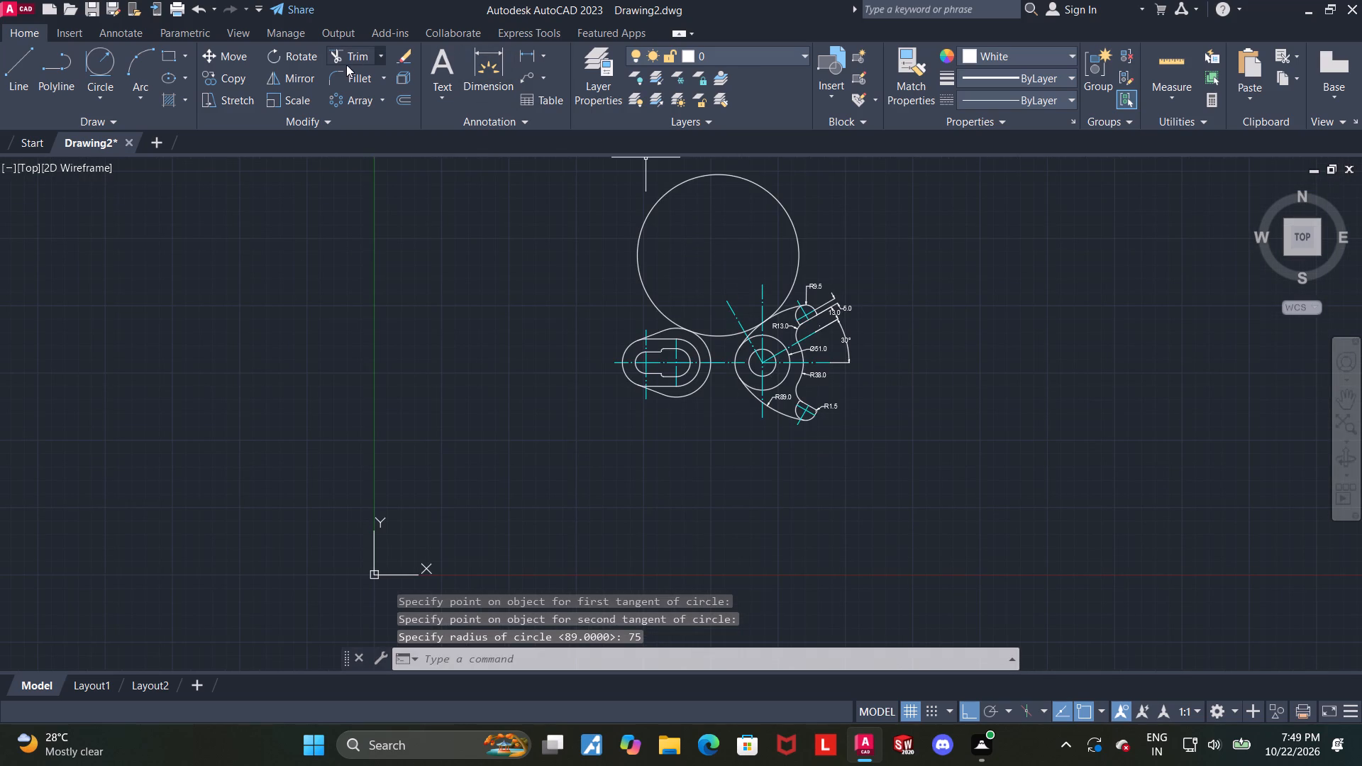
pyautogui.click(346, 65)
pyautogui.moveTo(665, 220); pyautogui.dragTo(623, 209)
pyautogui.scroll(3, 749, 319)
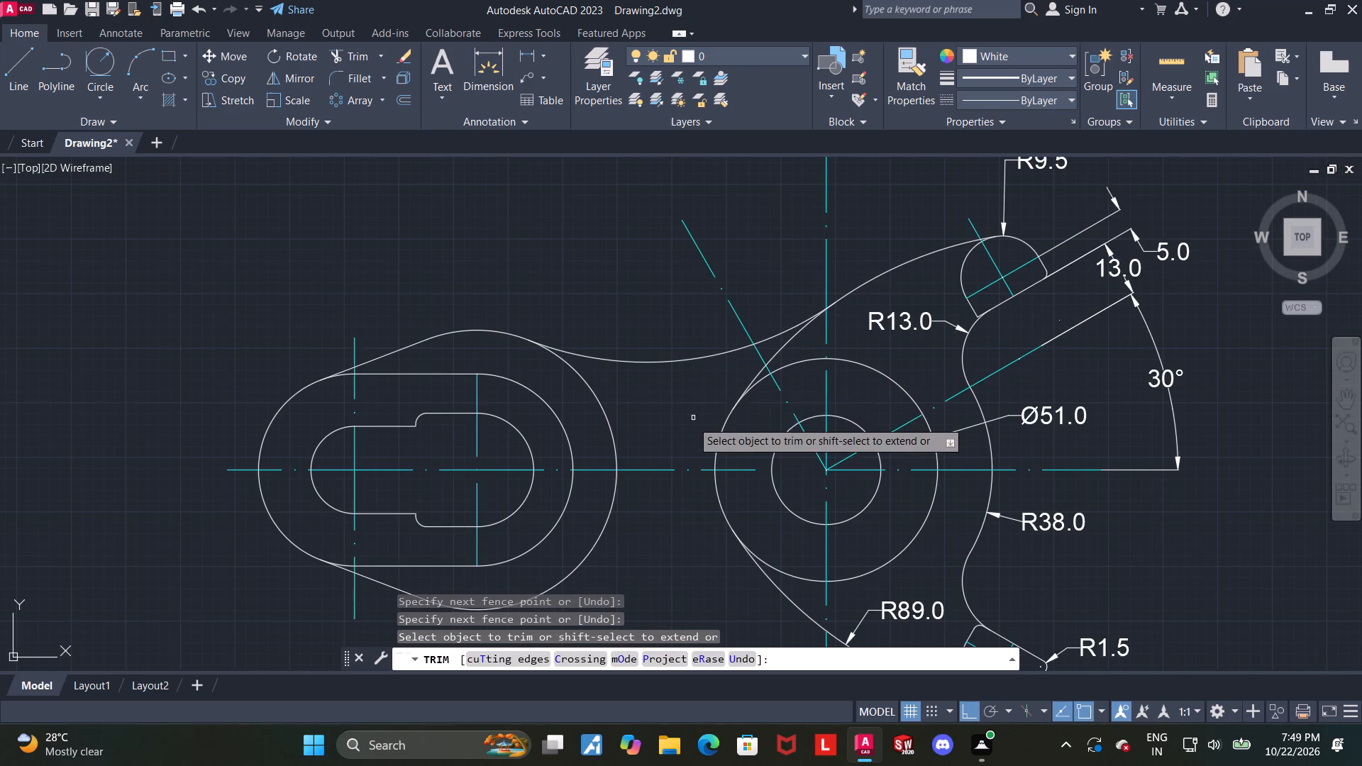
pyautogui.click(586, 386)
pyautogui.scroll(-2, 601, 413)
pyautogui.moveTo(663, 542); pyautogui.dragTo(636, 493, button='middle')
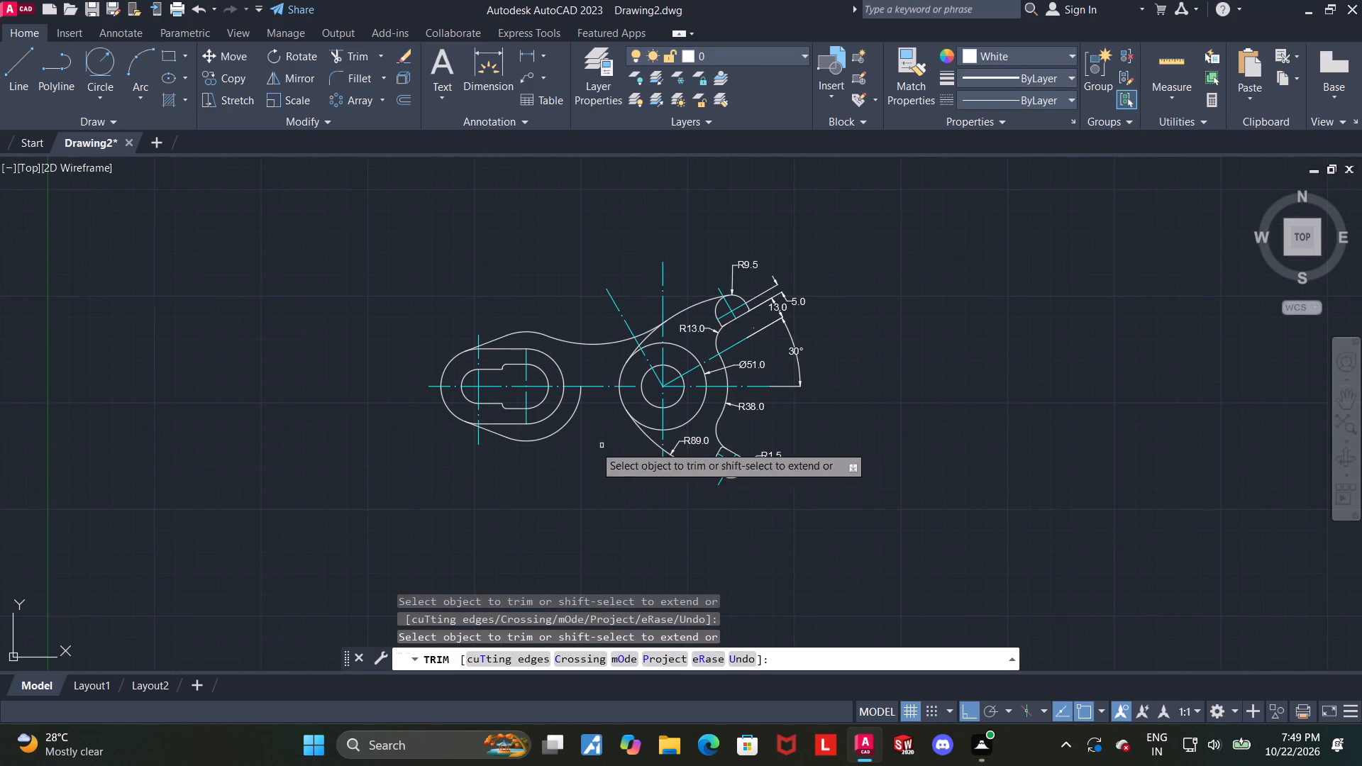
pyautogui.moveTo(548, 446); pyautogui.dragTo(559, 405, button='middle')
pyautogui.scroll(1, 574, 406)
pyautogui.press('Escape')
pyautogui.press('Escape')
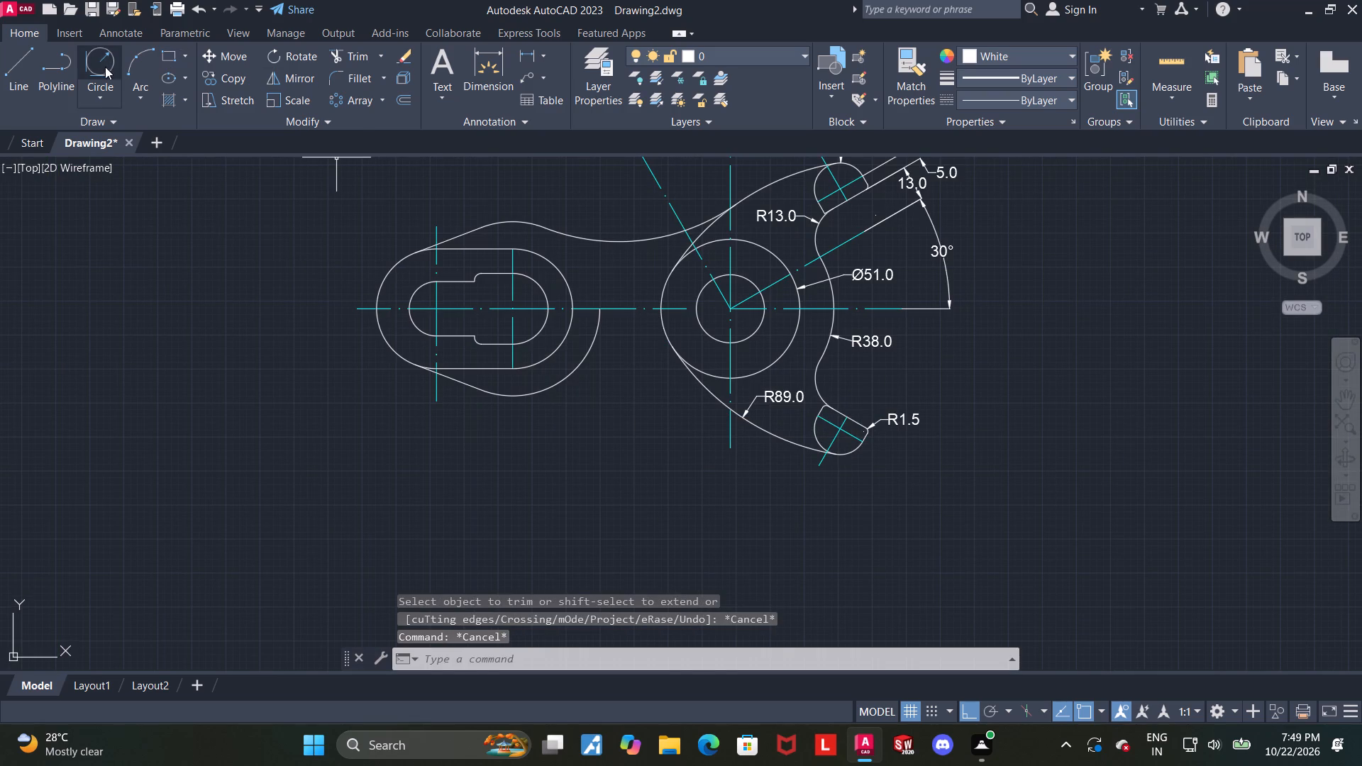
# Draw a circle of radius 75 below the part, tangent to the slot end's outer arc and the lower arm's R89 arc.
pyautogui.click(105, 67)
pyautogui.click(526, 400)
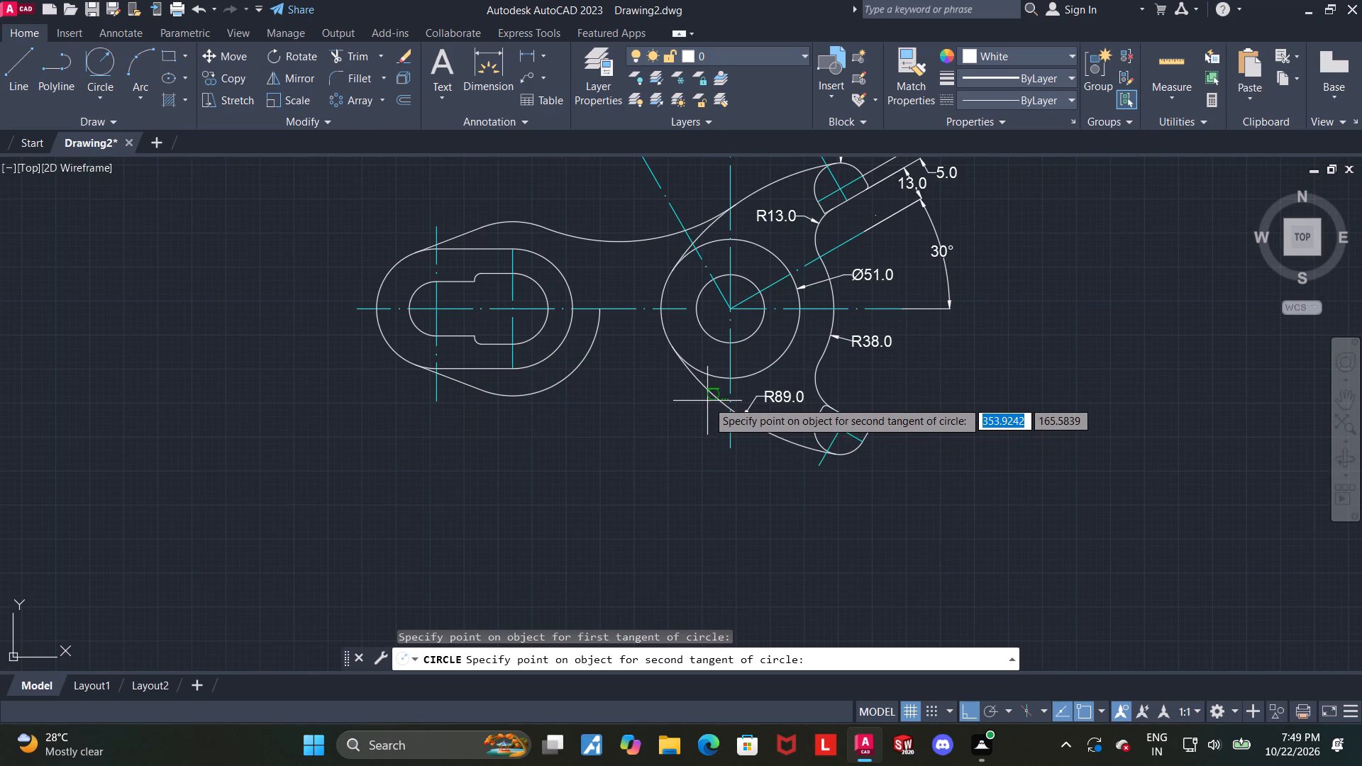
pyautogui.click(707, 401)
pyautogui.write('75')
pyautogui.press('Return')
pyautogui.press('Escape')
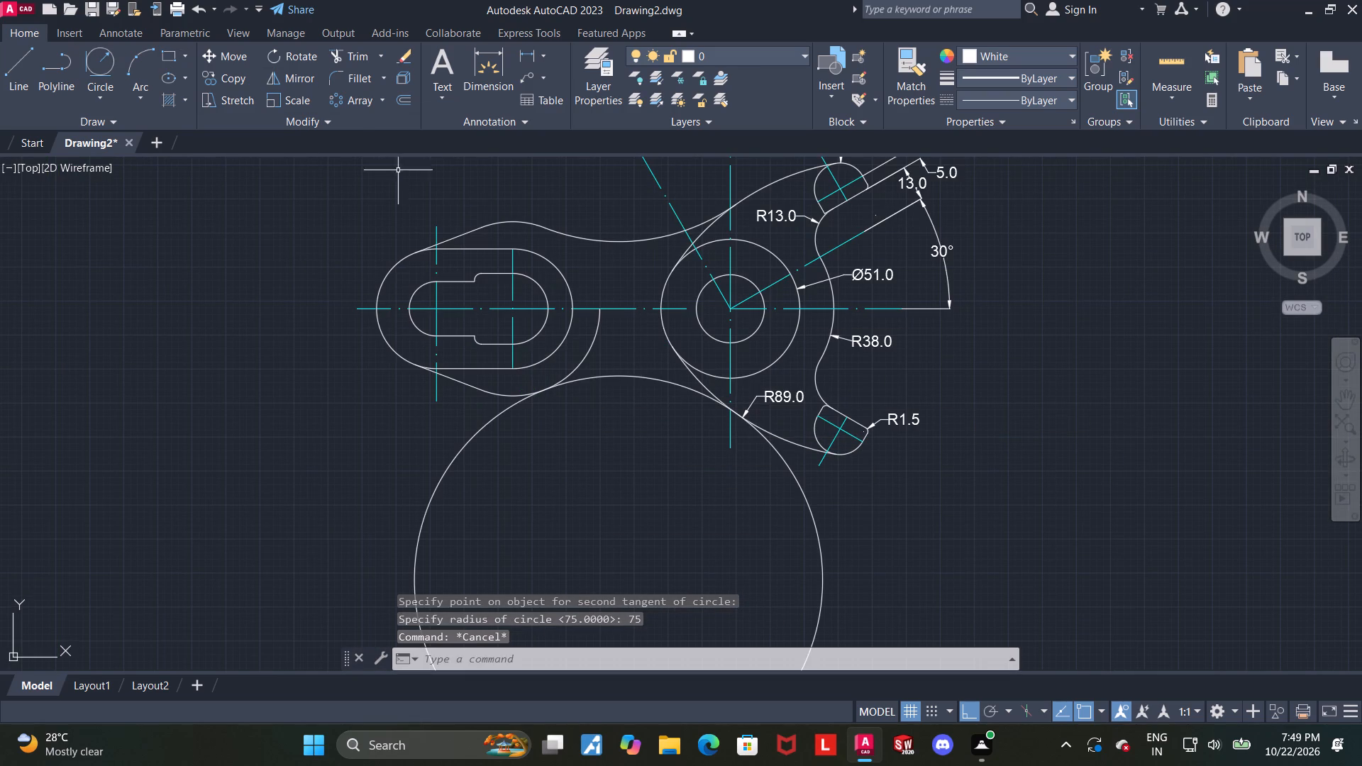
# Trim the lower radius 75 circle to its connecting arc and remove the remaining slot-end outer arc below the horizontal centreline.
pyautogui.click(365, 58)
pyautogui.moveTo(521, 507); pyautogui.dragTo(236, 499)
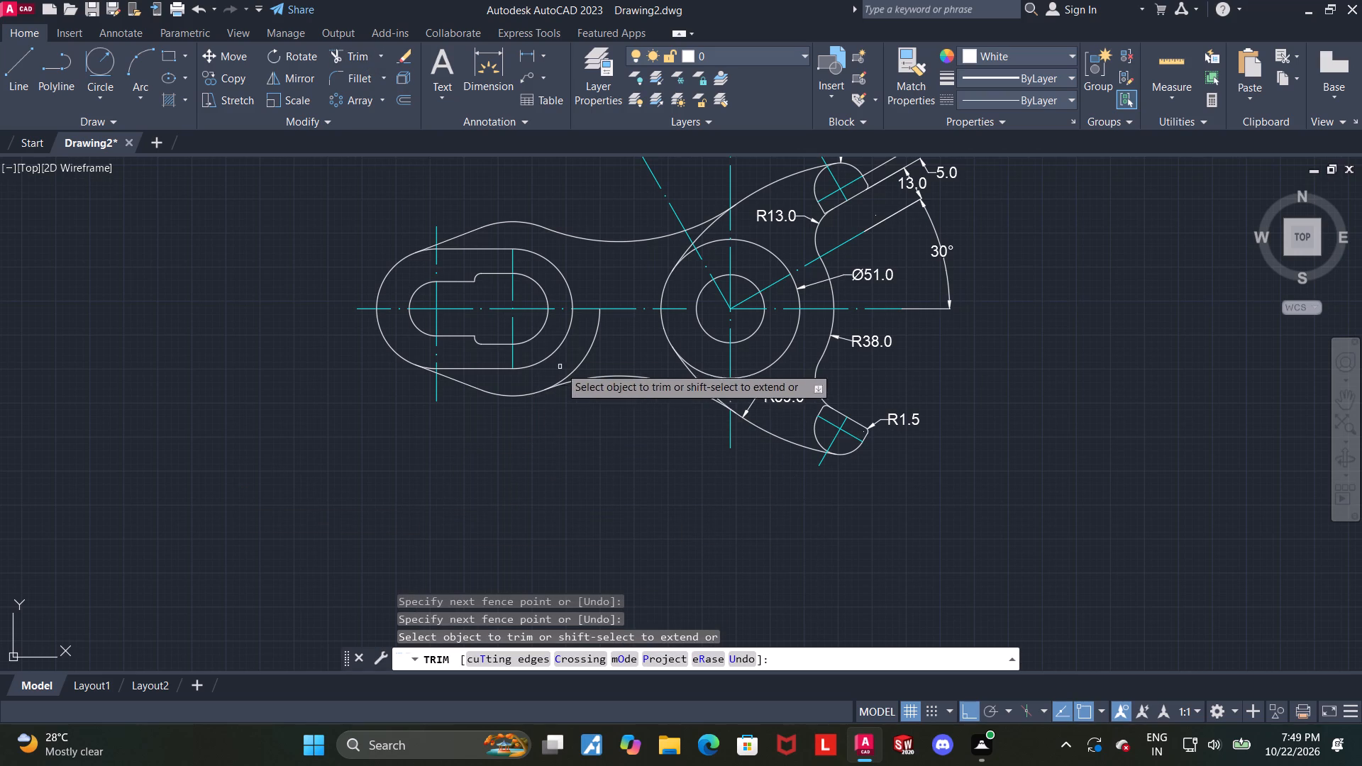
pyautogui.click(586, 354)
pyautogui.scroll(-1, 614, 402)
pyautogui.press('Escape')
# Trim the outer end of the inclined centreline perpendicular to the 30° line where it extends past the upper connecting arc.
pyautogui.moveTo(619, 433); pyautogui.dragTo(607, 467, button='middle')
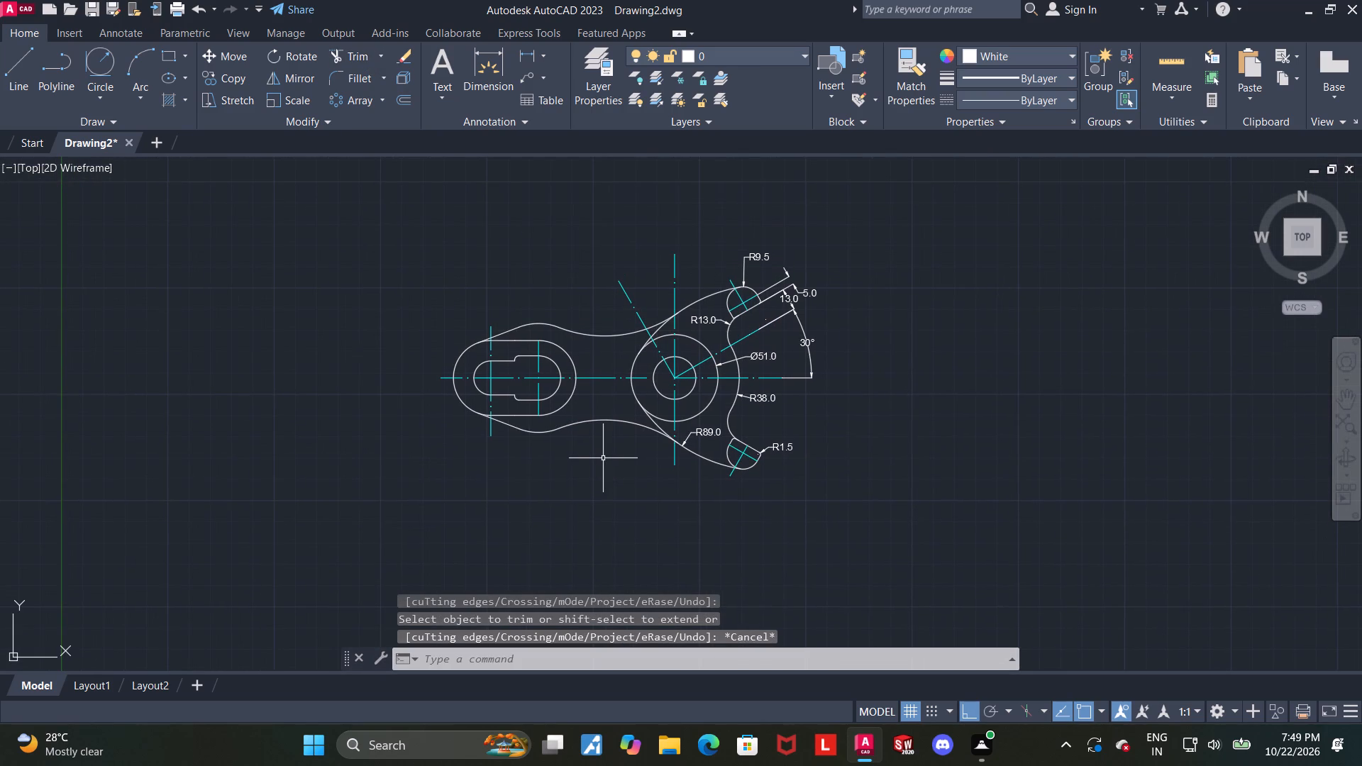
pyautogui.scroll(1, 607, 455)
pyautogui.moveTo(607, 455); pyautogui.dragTo(585, 499, button='middle')
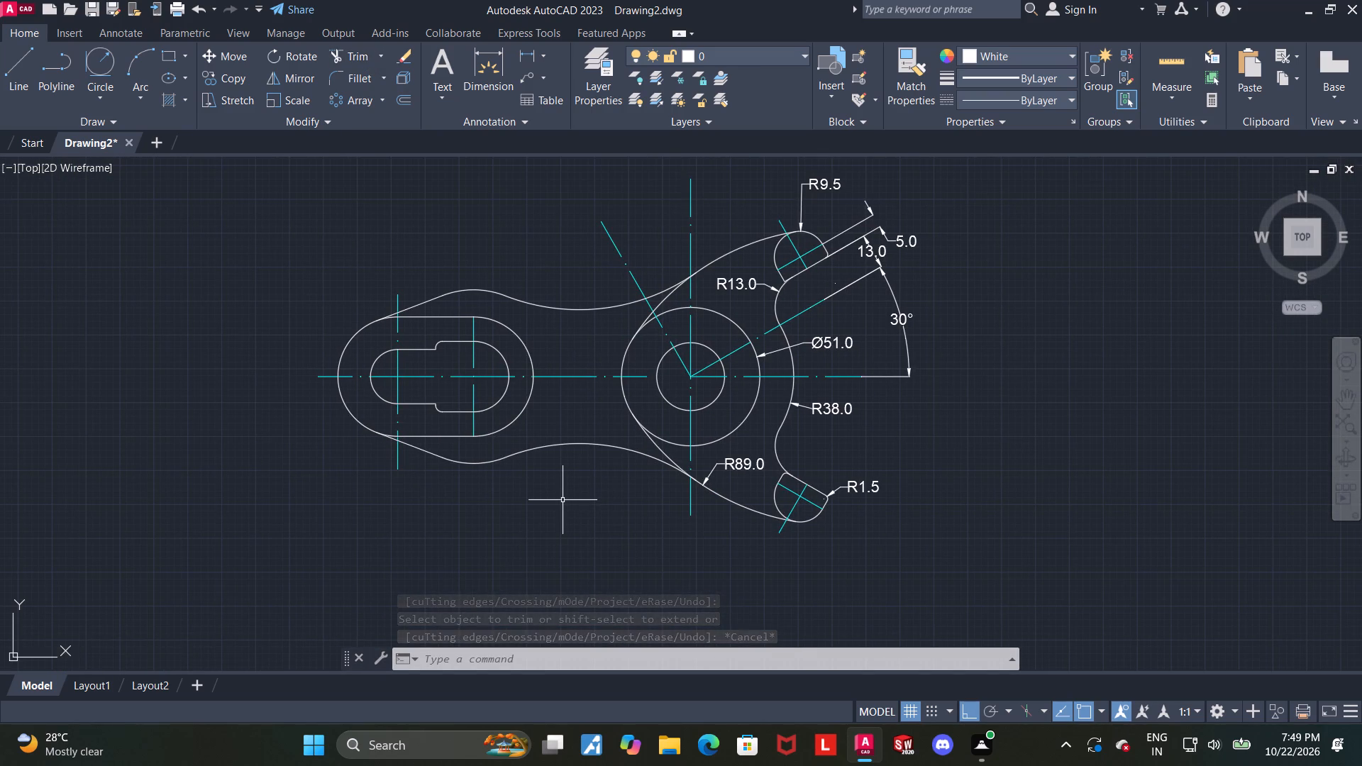
pyautogui.scroll(-1, 563, 500)
pyautogui.moveTo(560, 502); pyautogui.dragTo(523, 512, button='middle')
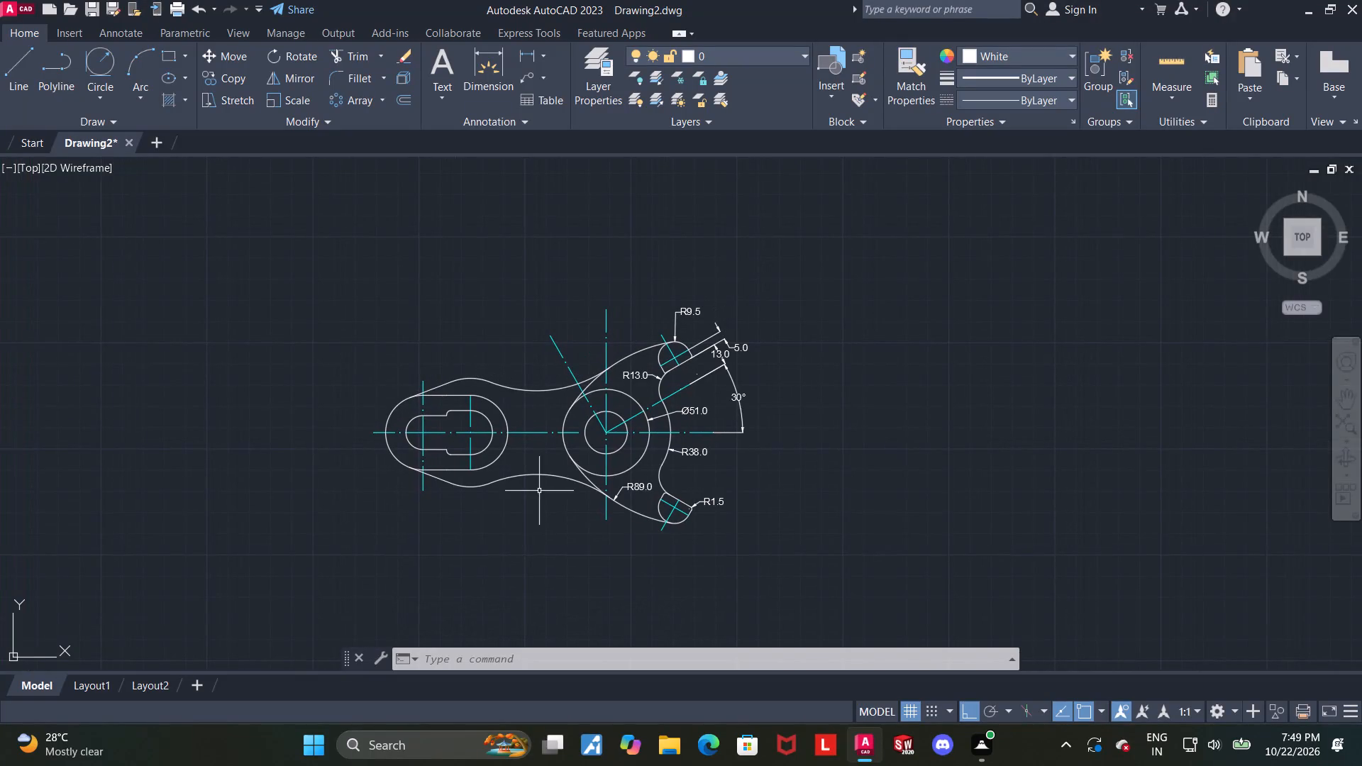
pyautogui.moveTo(537, 512); pyautogui.dragTo(518, 574, button='middle')
pyautogui.scroll(1, 538, 494)
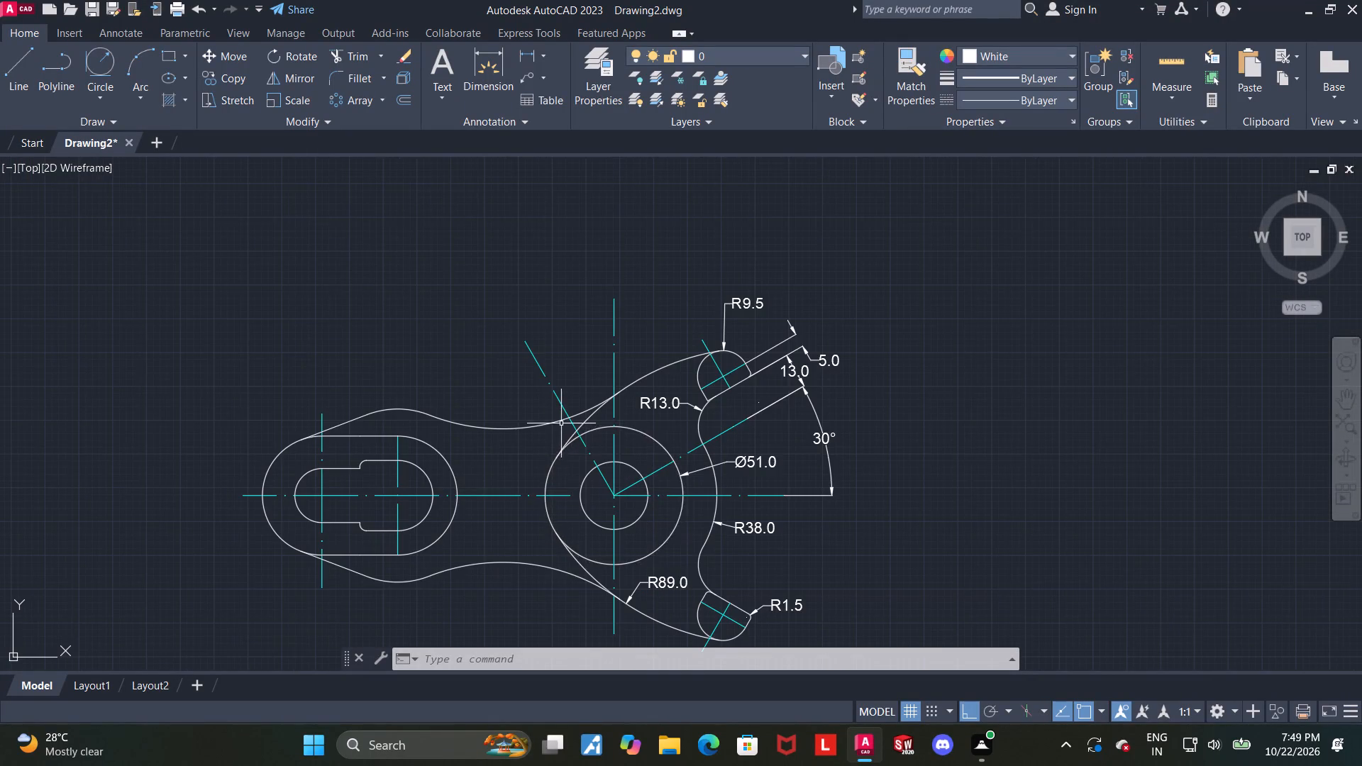
pyautogui.scroll(2, 521, 474)
pyautogui.moveTo(497, 507); pyautogui.dragTo(386, 596, button='middle')
pyautogui.scroll(-1, 392, 543)
pyautogui.moveTo(419, 521); pyautogui.dragTo(336, 580, button='middle')
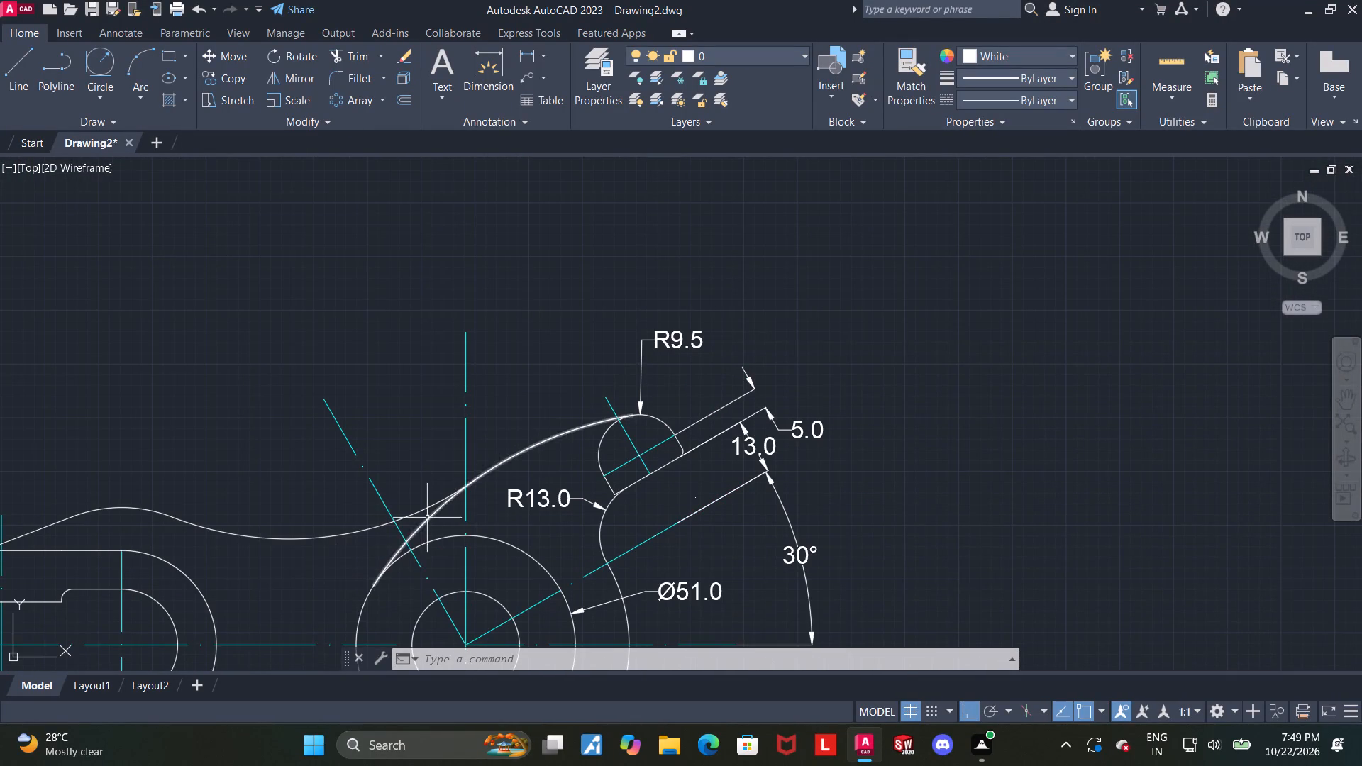
pyautogui.click(358, 50)
pyautogui.moveTo(346, 426); pyautogui.dragTo(333, 437)
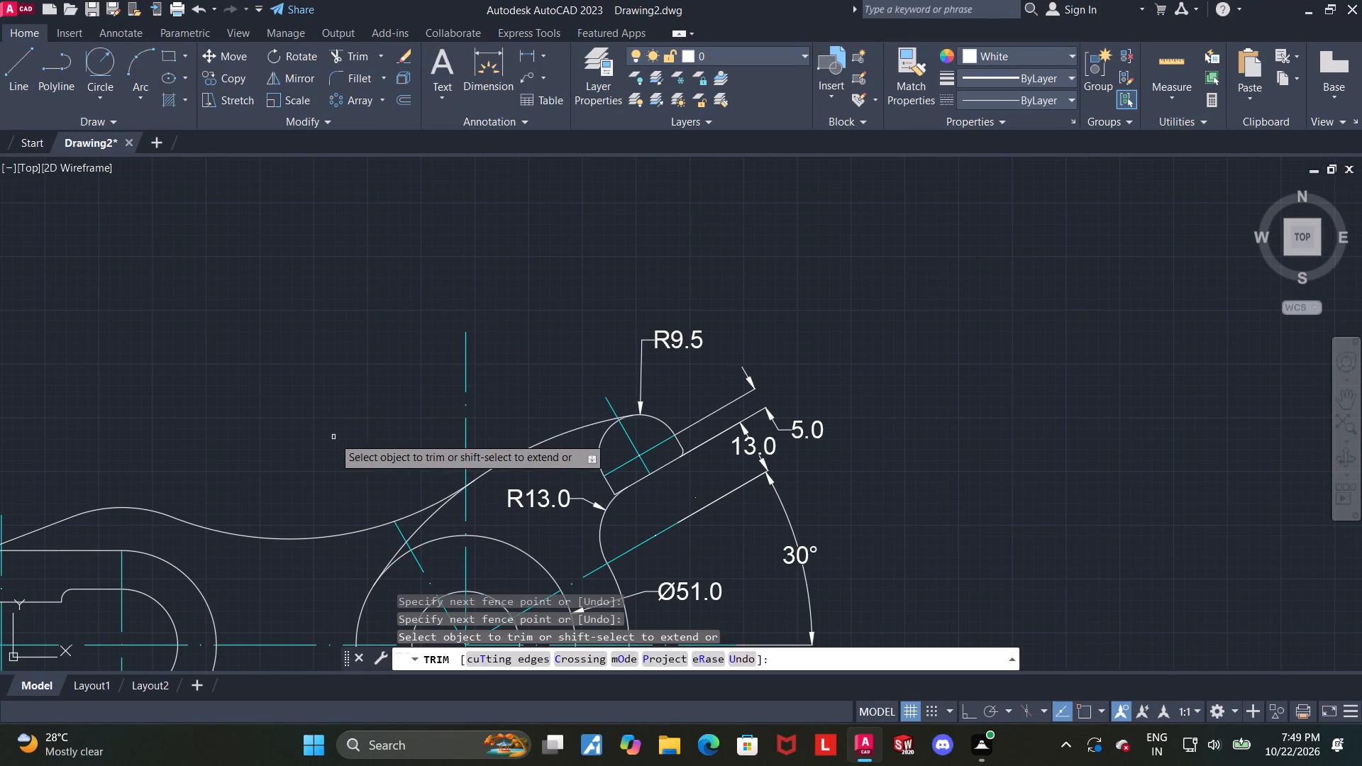
pyautogui.press('Escape')
# Dimension the distance between the inclined centreline through the concentric circles and the parallel centreline at the upper arm's end, placing it above the arm.
pyautogui.click(480, 61)
pyautogui.scroll(-2, 512, 371)
pyautogui.scroll(1, 458, 469)
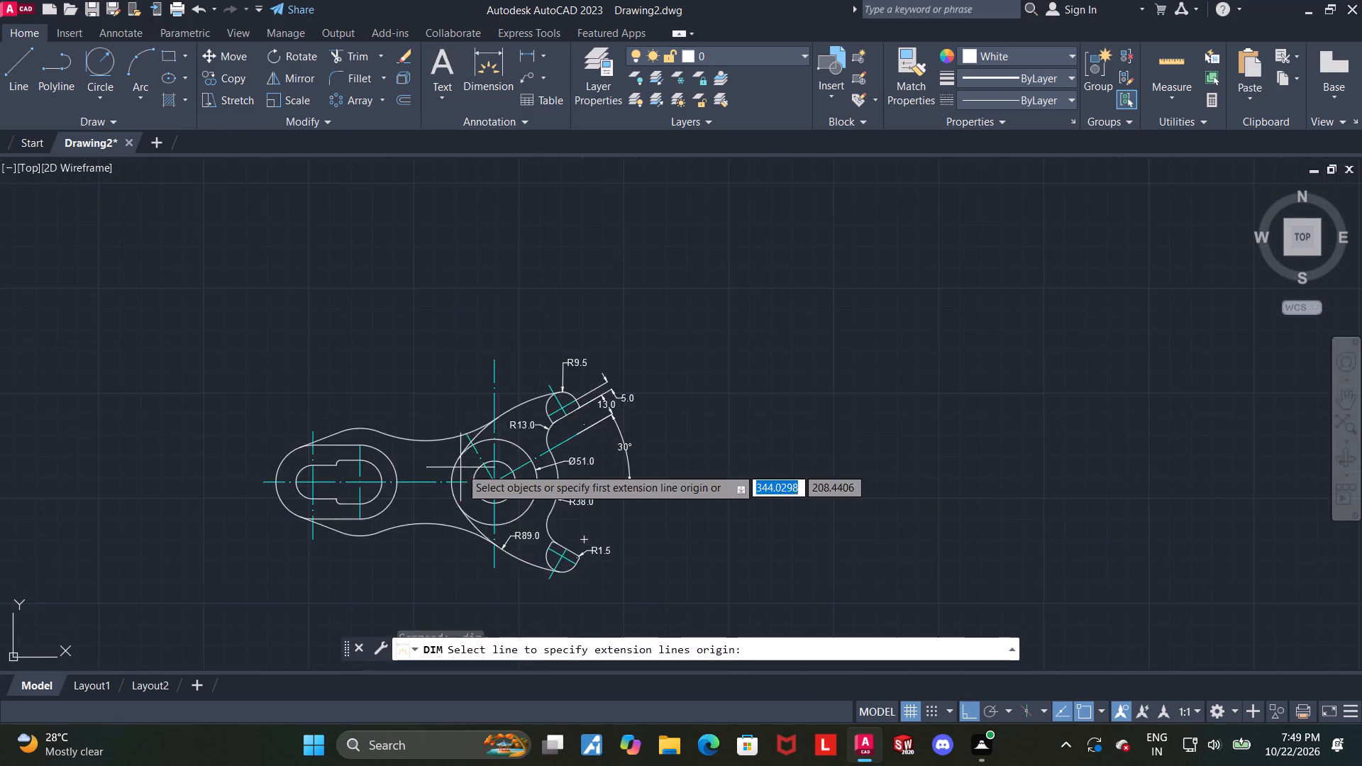
pyautogui.scroll(2, 456, 470)
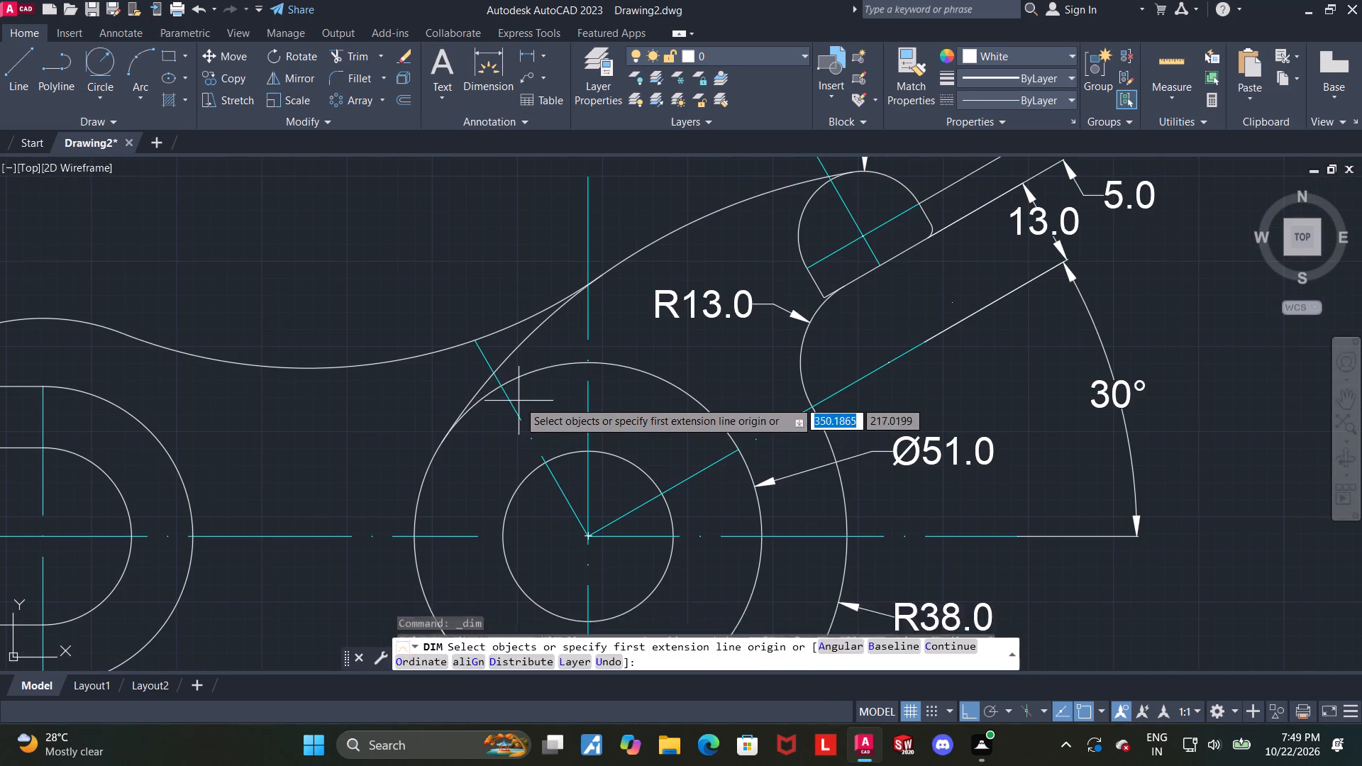
pyautogui.click(511, 408)
pyautogui.scroll(-2, 689, 271)
pyautogui.scroll(2, 707, 237)
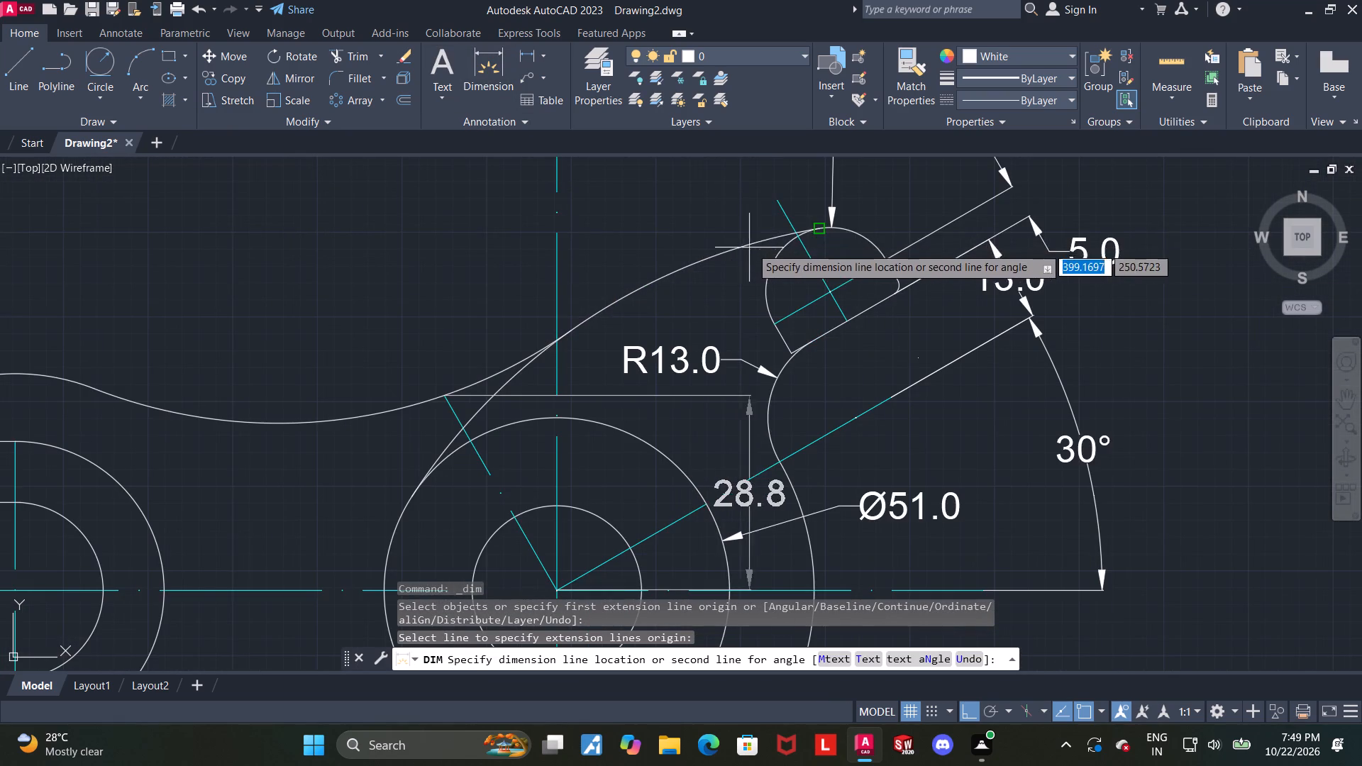
pyautogui.click(780, 214)
pyautogui.scroll(-2, 755, 248)
pyautogui.scroll(1, 724, 243)
pyautogui.scroll(-2, 697, 202)
pyautogui.scroll(2, 687, 179)
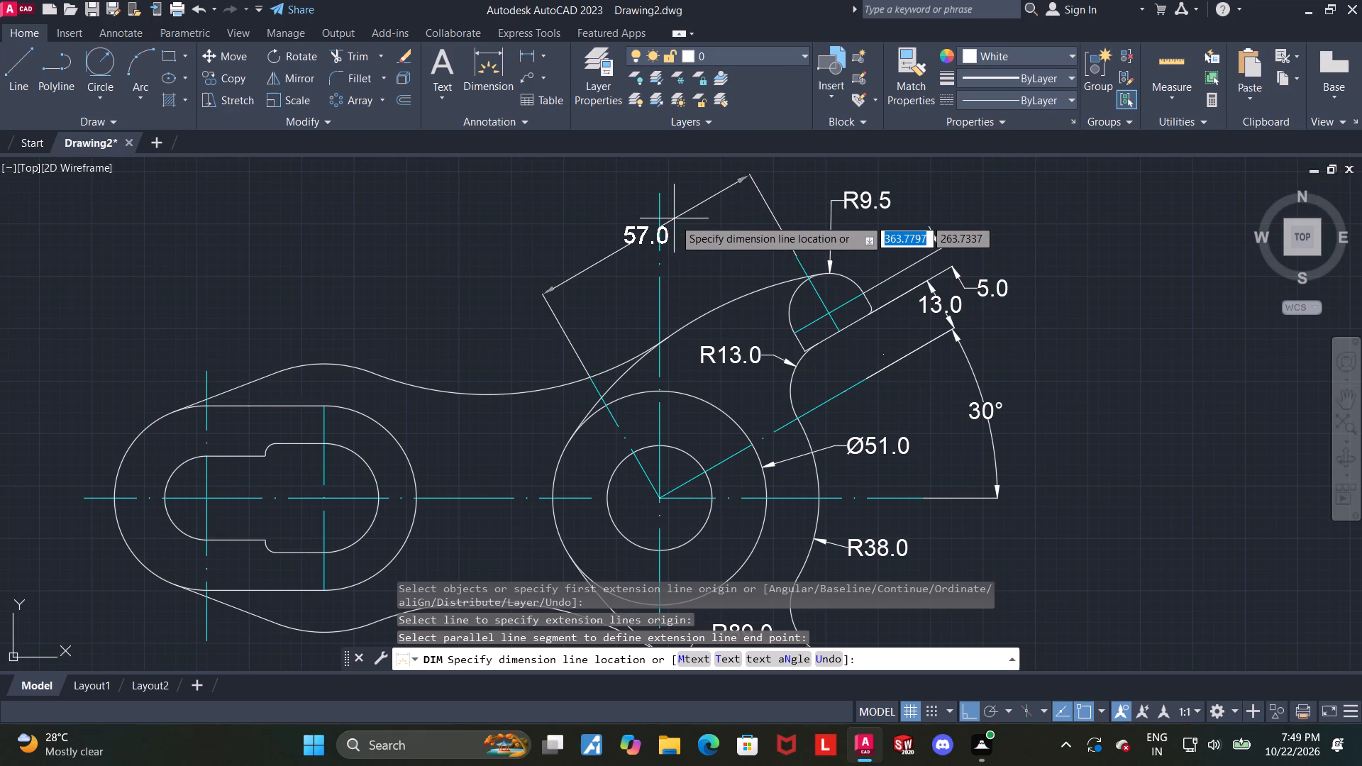
pyautogui.click(707, 240)
pyautogui.press('Escape')
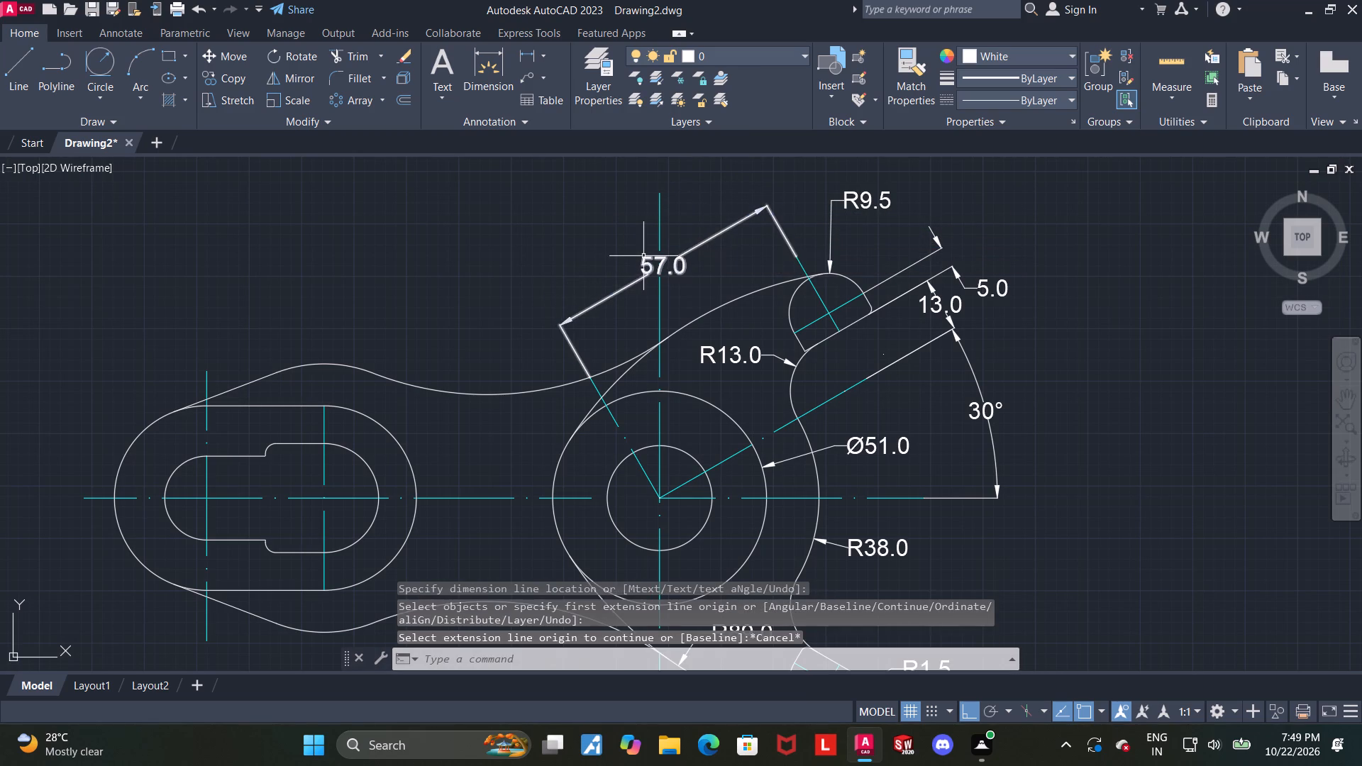
# Shift the text of the aligned dimension above the upper arm along its dimension line, clear of the vertical centreline.
pyautogui.click(643, 257)
pyautogui.click(663, 268)
pyautogui.click(697, 235)
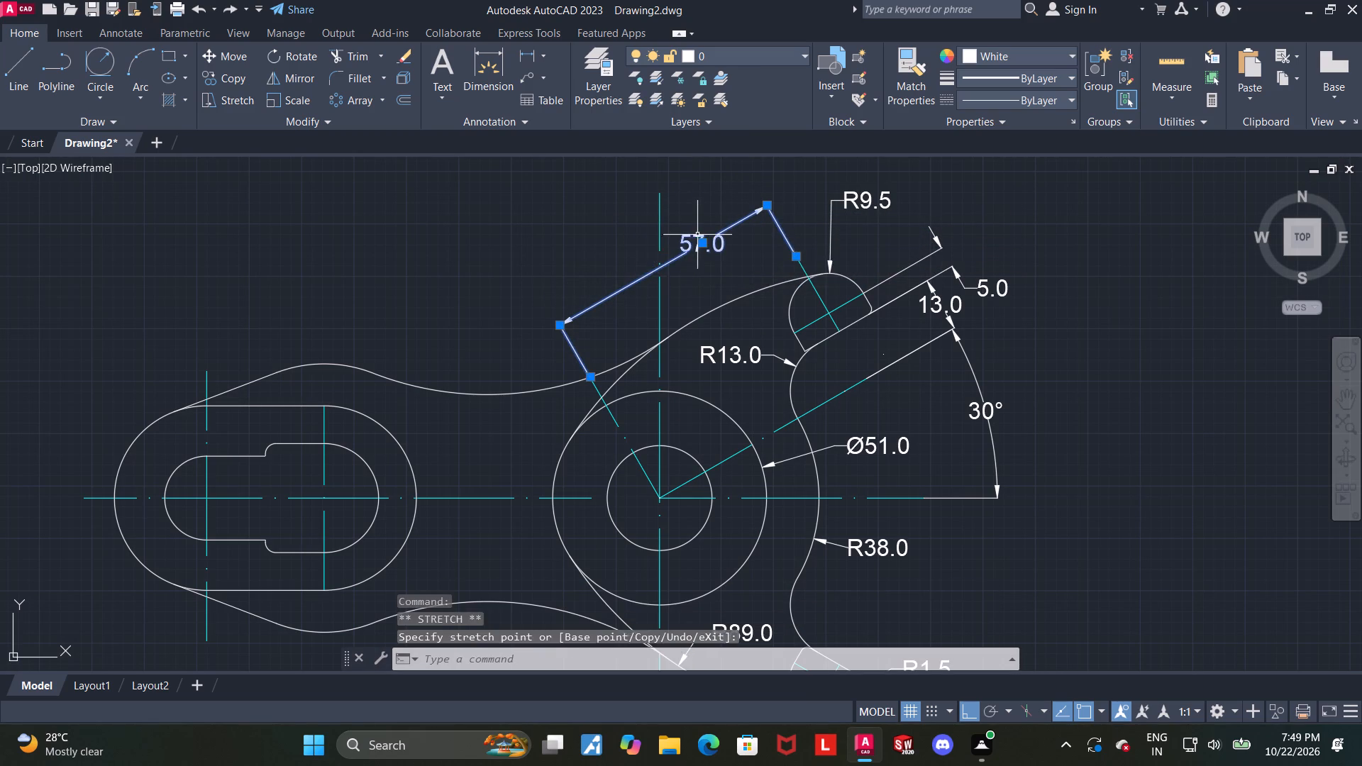
pyautogui.press('Escape')
# Dimension the horizontal distance from the slot's left vertical centreline to the concentric circles' vertical centreline, placing it above the part.
pyautogui.scroll(-2, 711, 263)
pyautogui.moveTo(1021, 467); pyautogui.dragTo(1029, 443, button='middle')
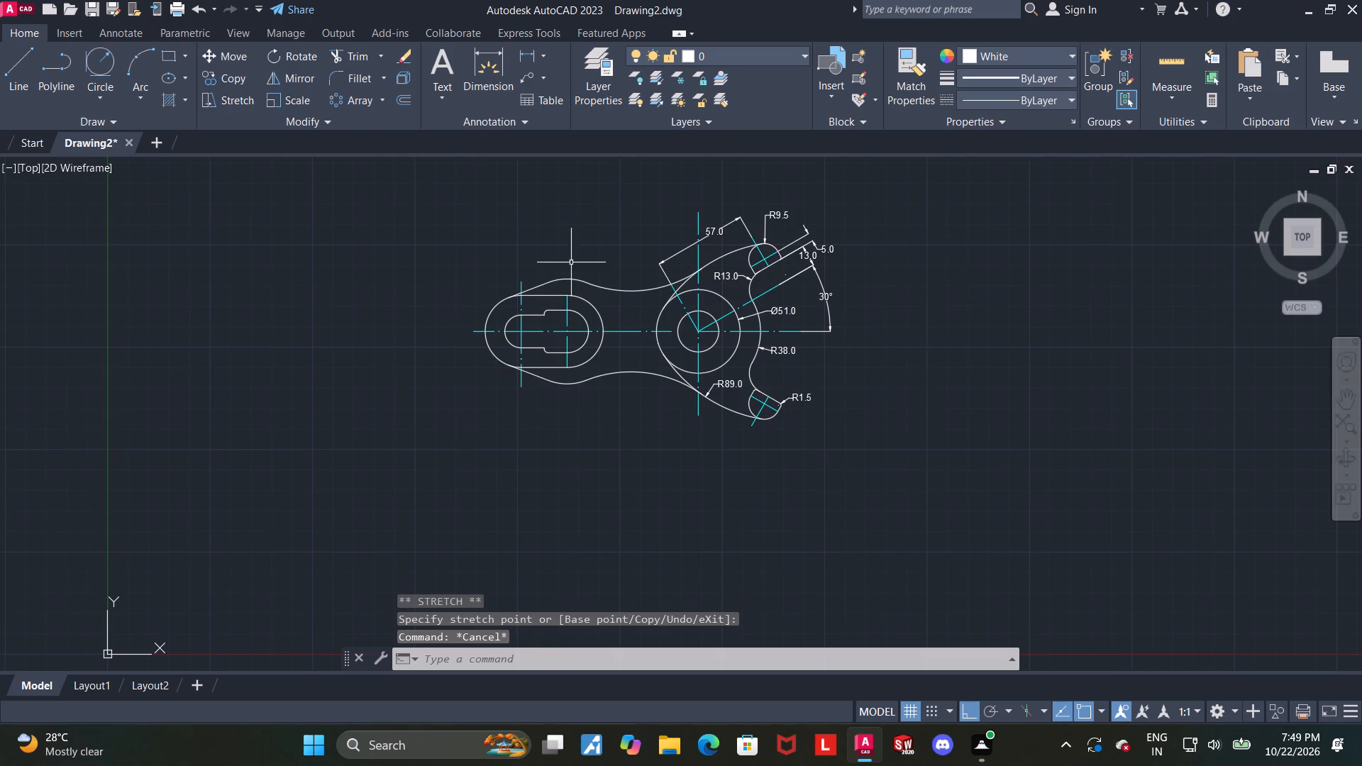
pyautogui.moveTo(598, 284); pyautogui.dragTo(599, 379, button='middle')
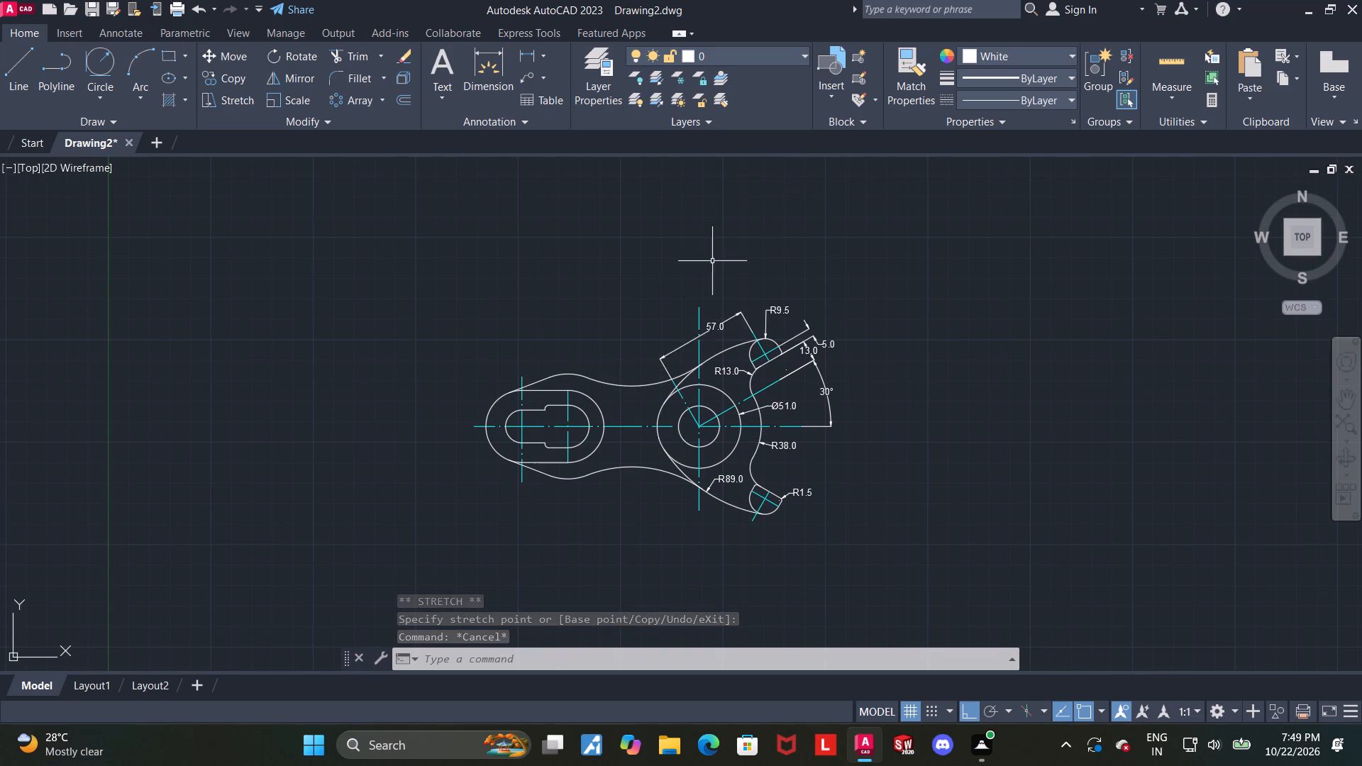
pyautogui.scroll(1, 619, 327)
pyautogui.click(490, 67)
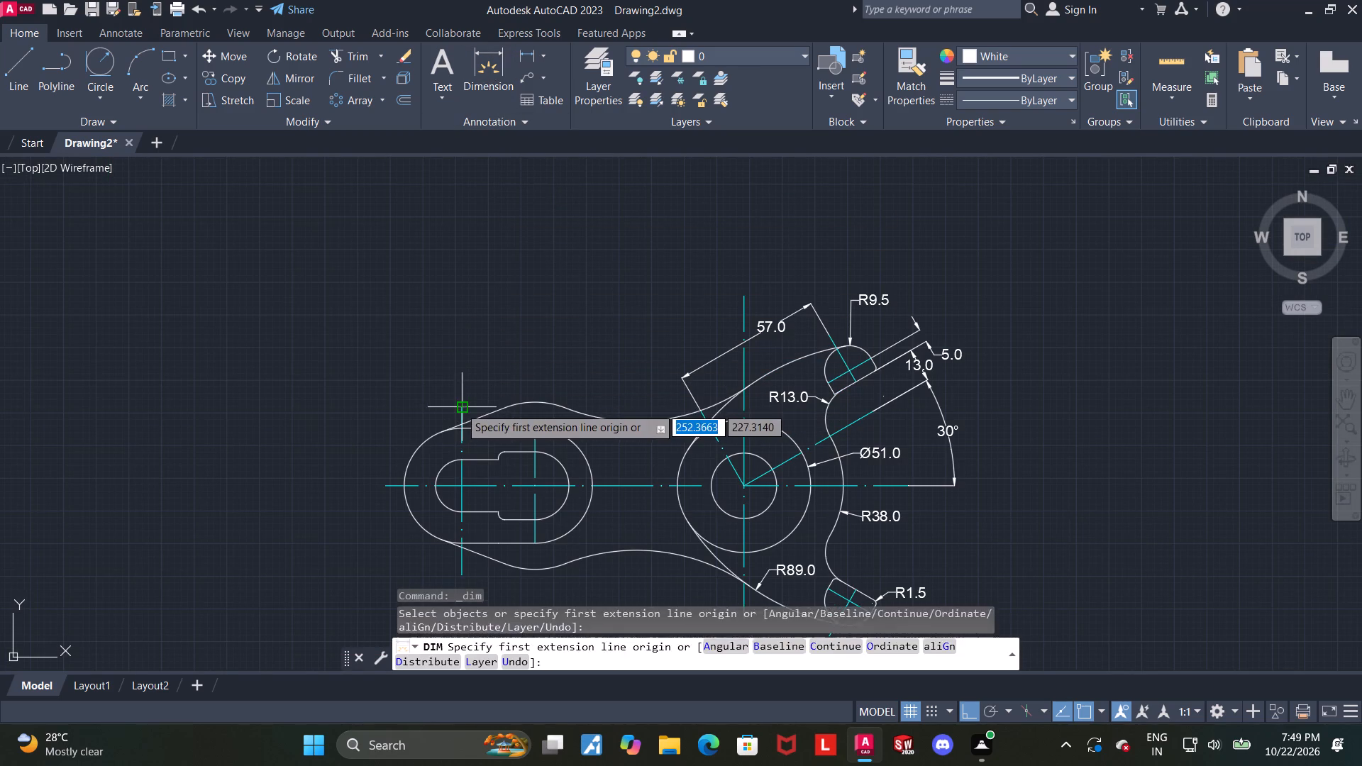
pyautogui.click(460, 407)
pyautogui.click(742, 296)
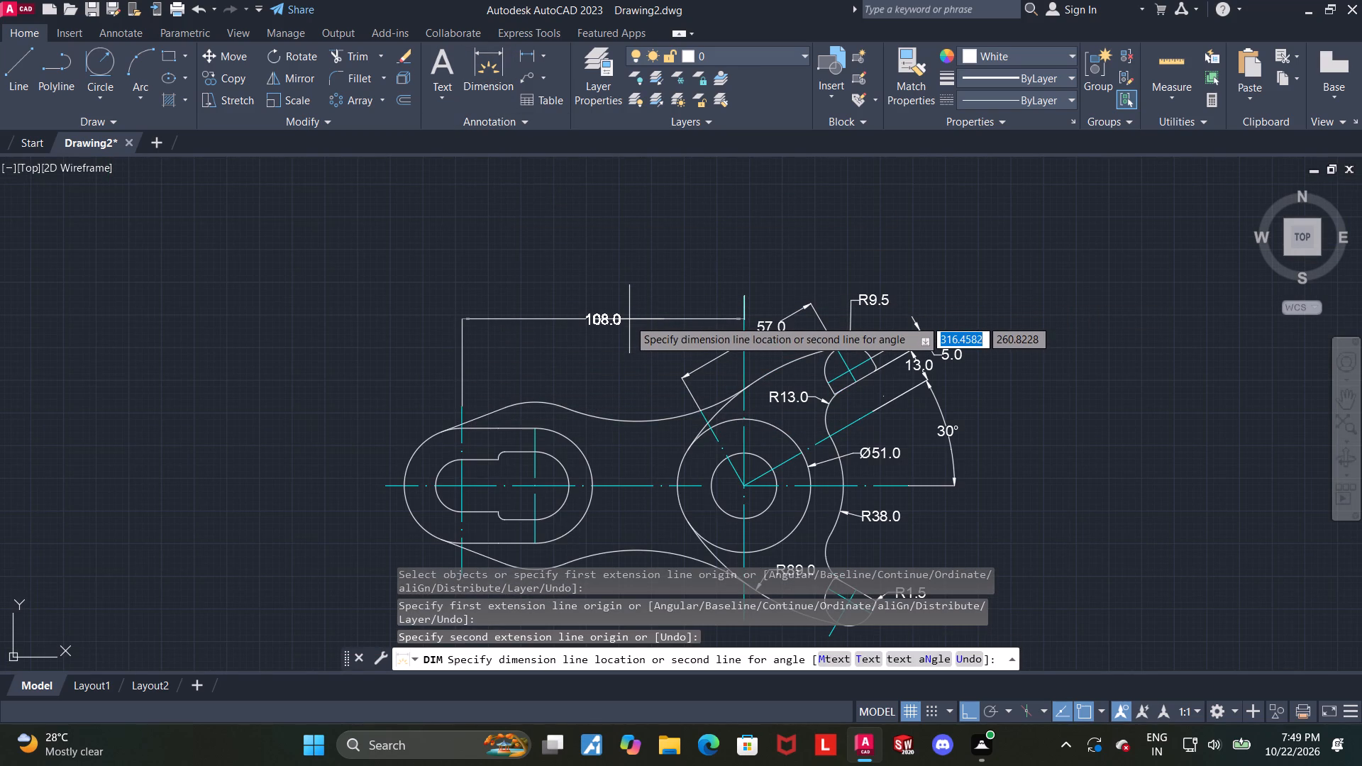
pyautogui.click(629, 318)
pyautogui.press('Escape')
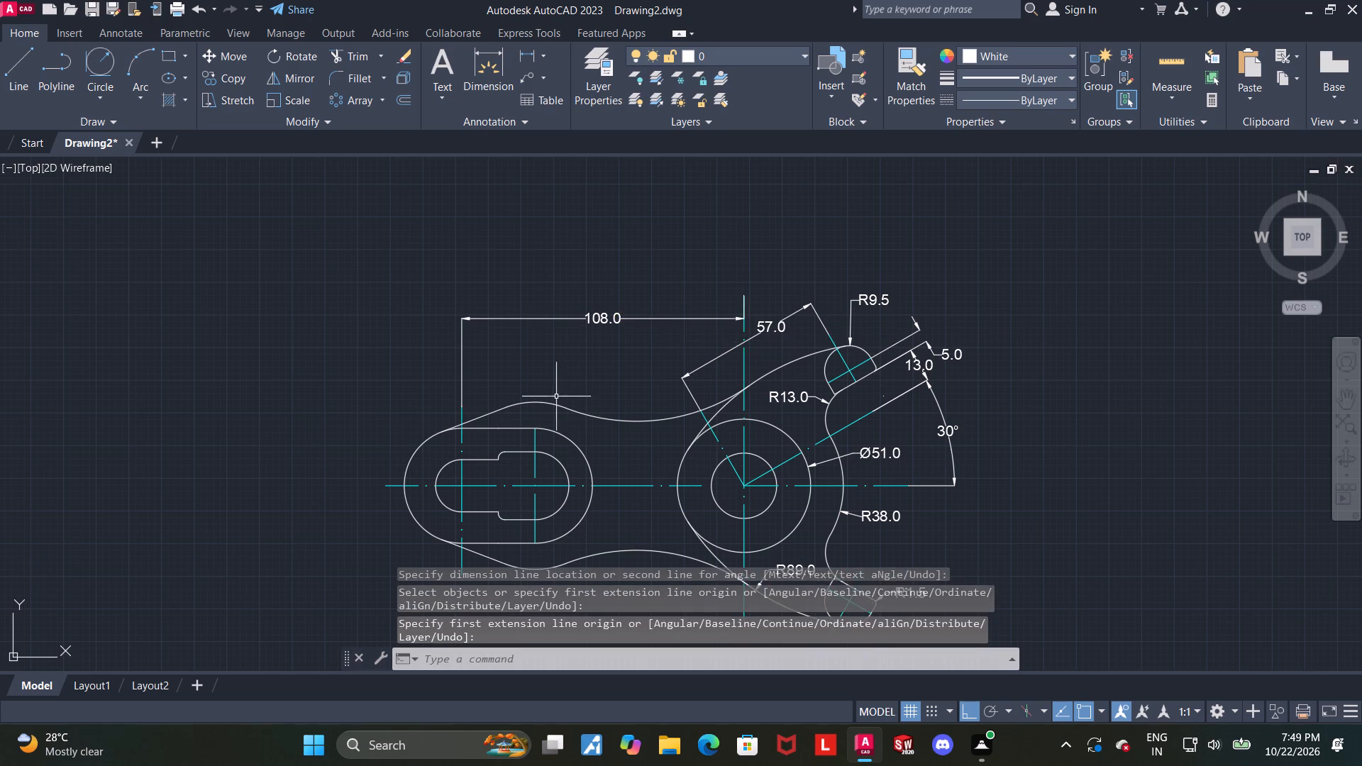
# Dimension the horizontal distance from the slot's left vertical centreline to the step in the inner slot, placing it above the slot end.
pyautogui.moveTo(550, 391); pyautogui.dragTo(536, 277, button='middle')
pyautogui.scroll(1, 529, 322)
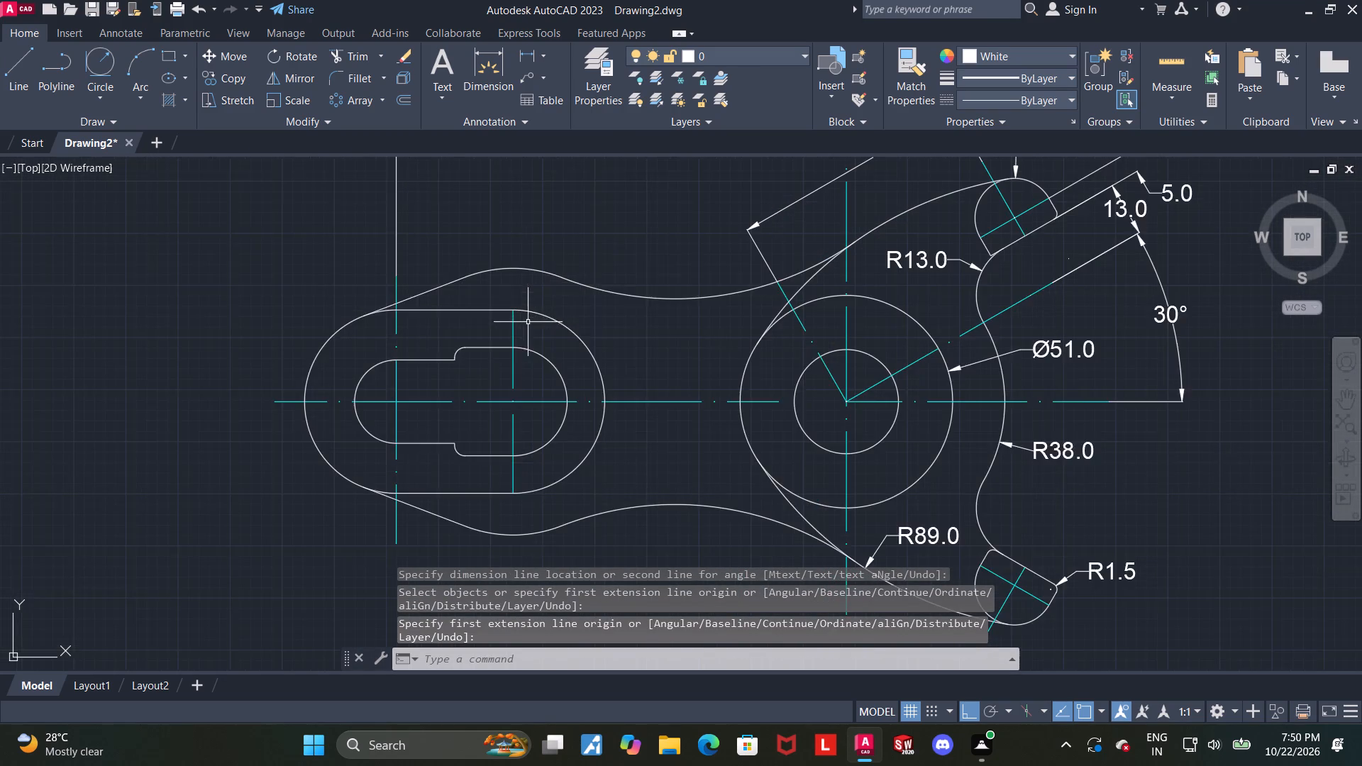
pyautogui.moveTo(503, 324); pyautogui.dragTo(520, 363, button='middle')
pyautogui.click(490, 74)
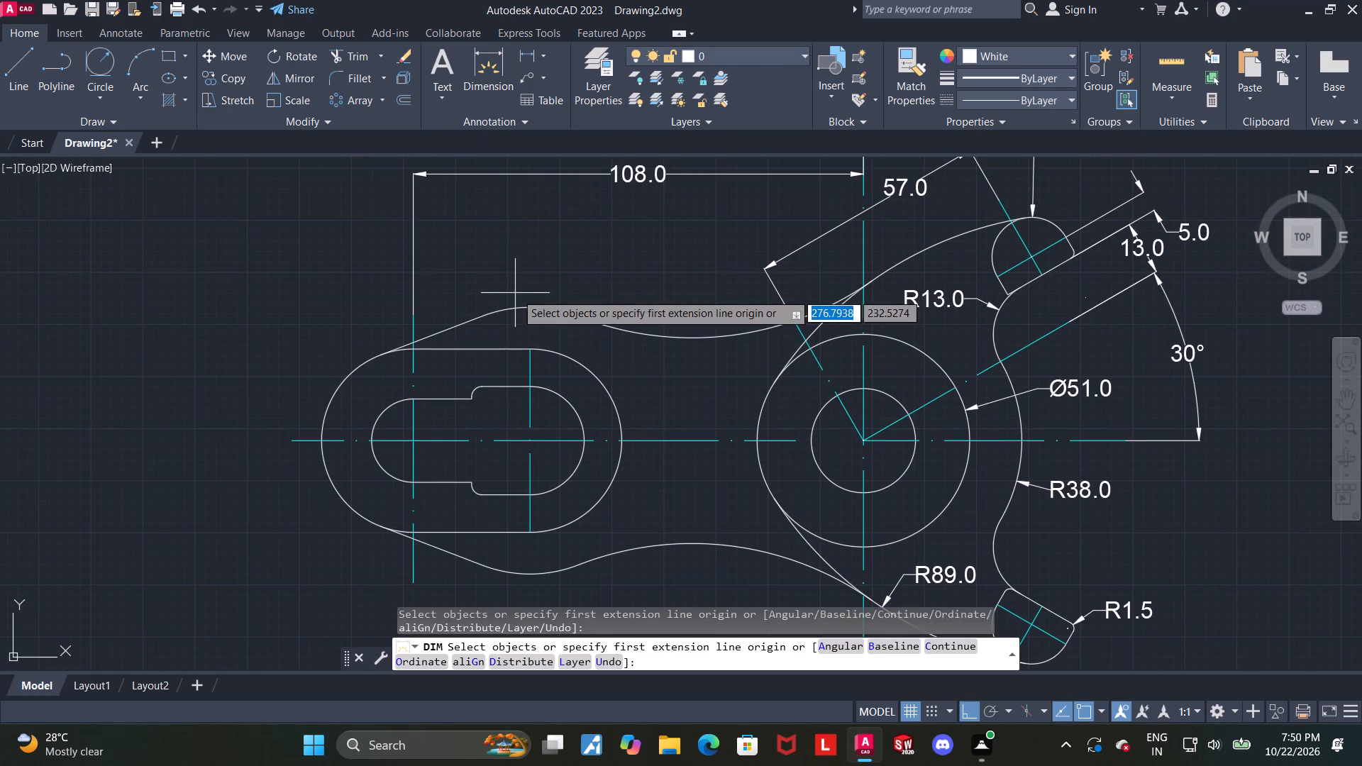
pyautogui.click(417, 399)
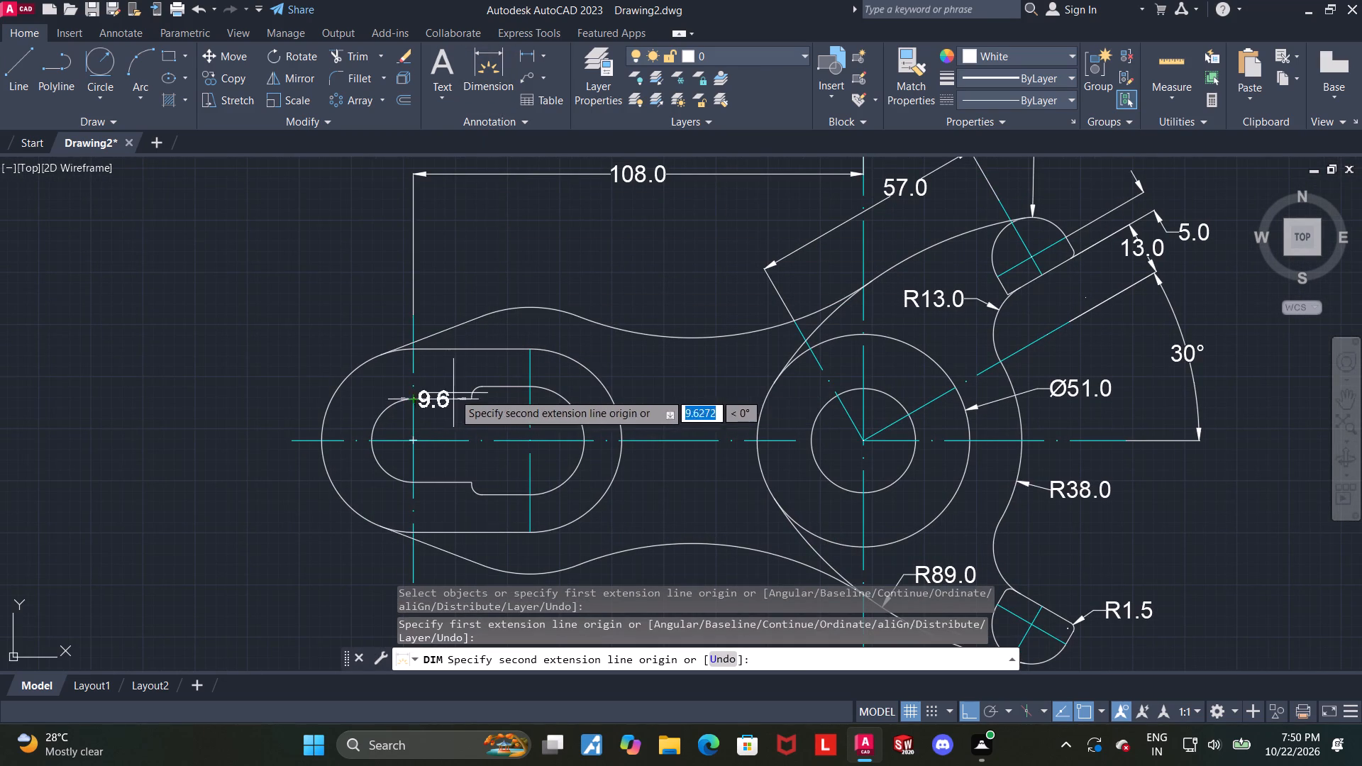
pyautogui.click(468, 398)
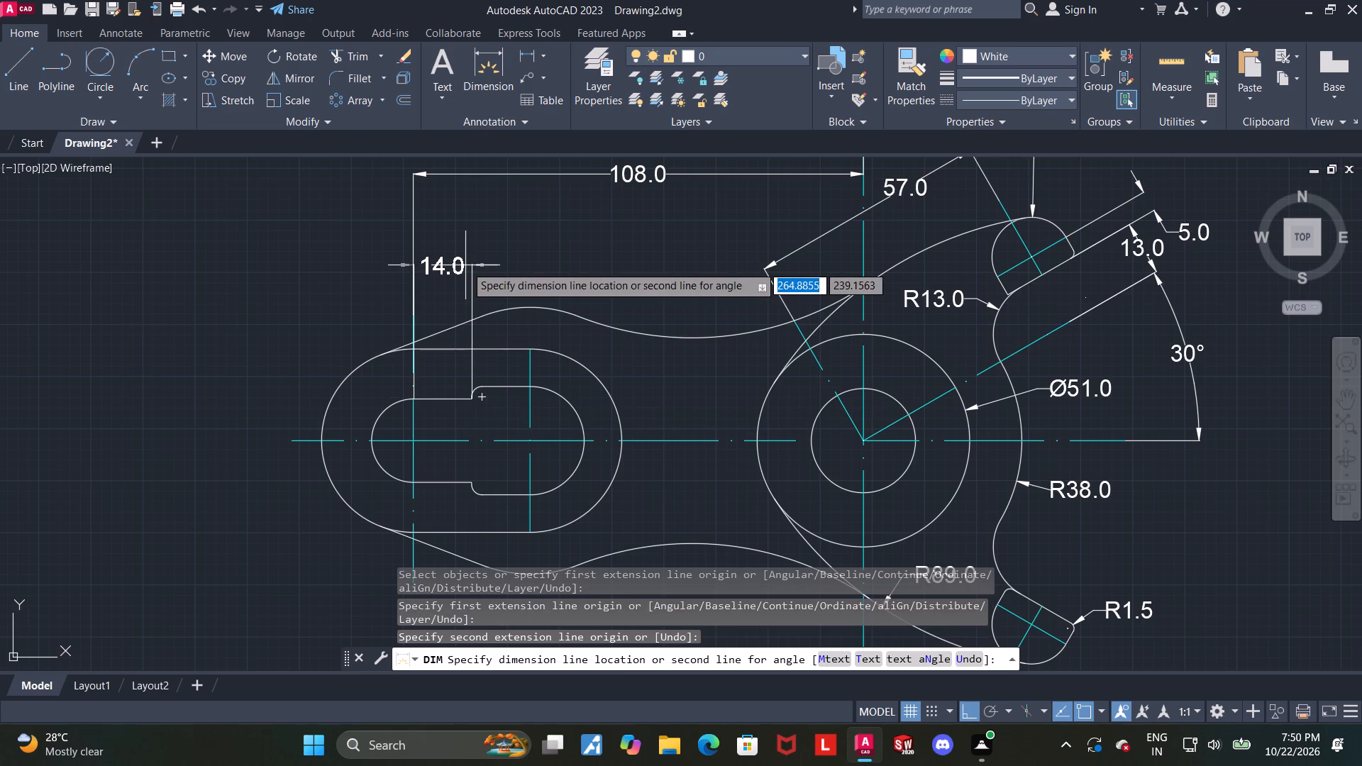
pyautogui.click(465, 265)
pyautogui.press('Escape')
# Dimension the horizontal distance between the slot's two vertical centrelines, stacking it between the step dimension and the overall centre distance.
pyautogui.click(487, 57)
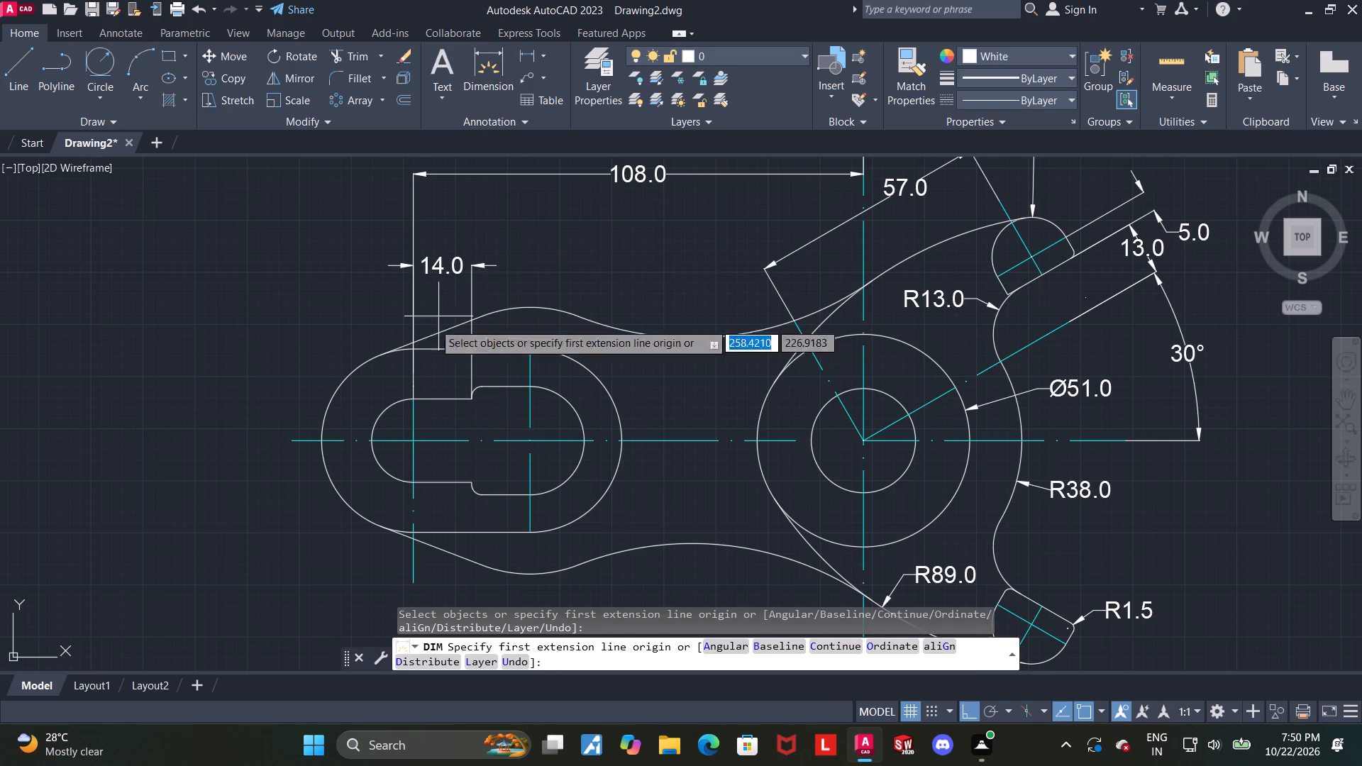
pyautogui.click(412, 394)
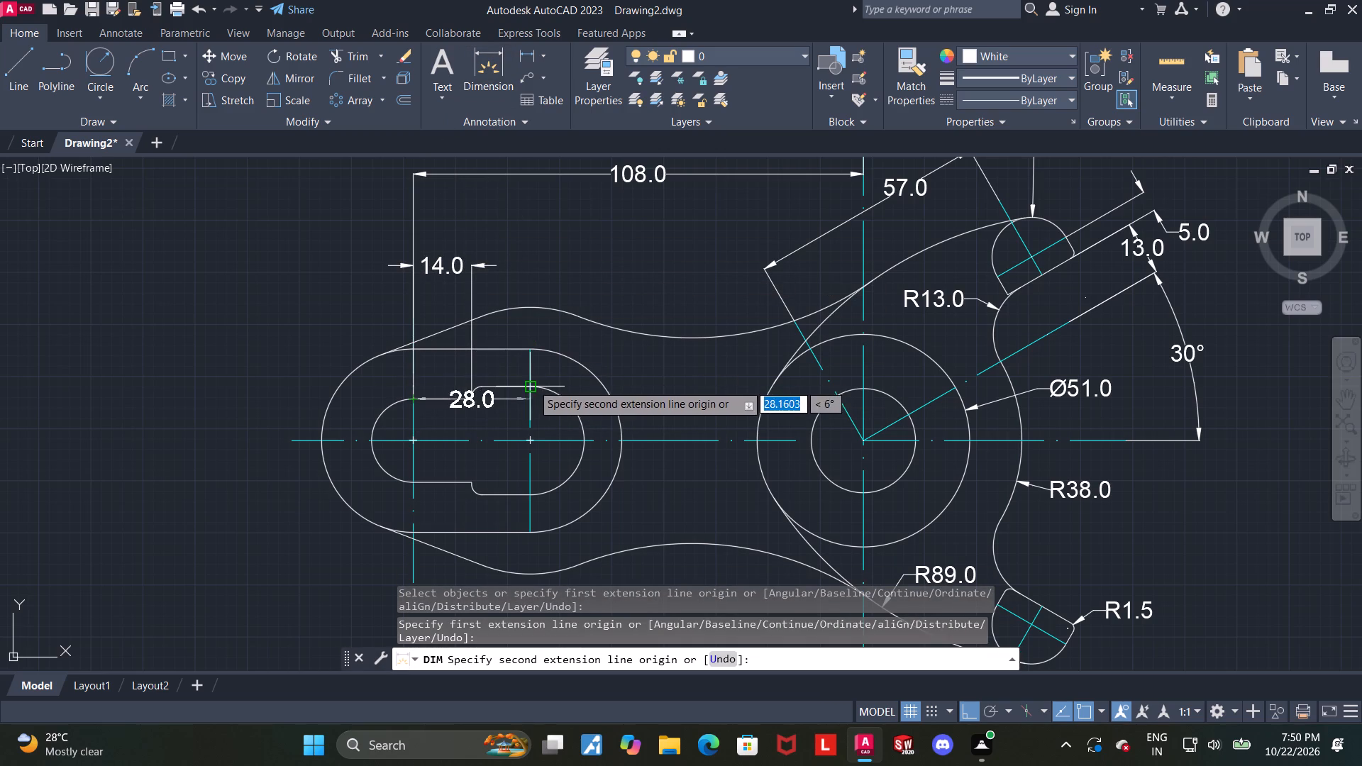
pyautogui.click(528, 363)
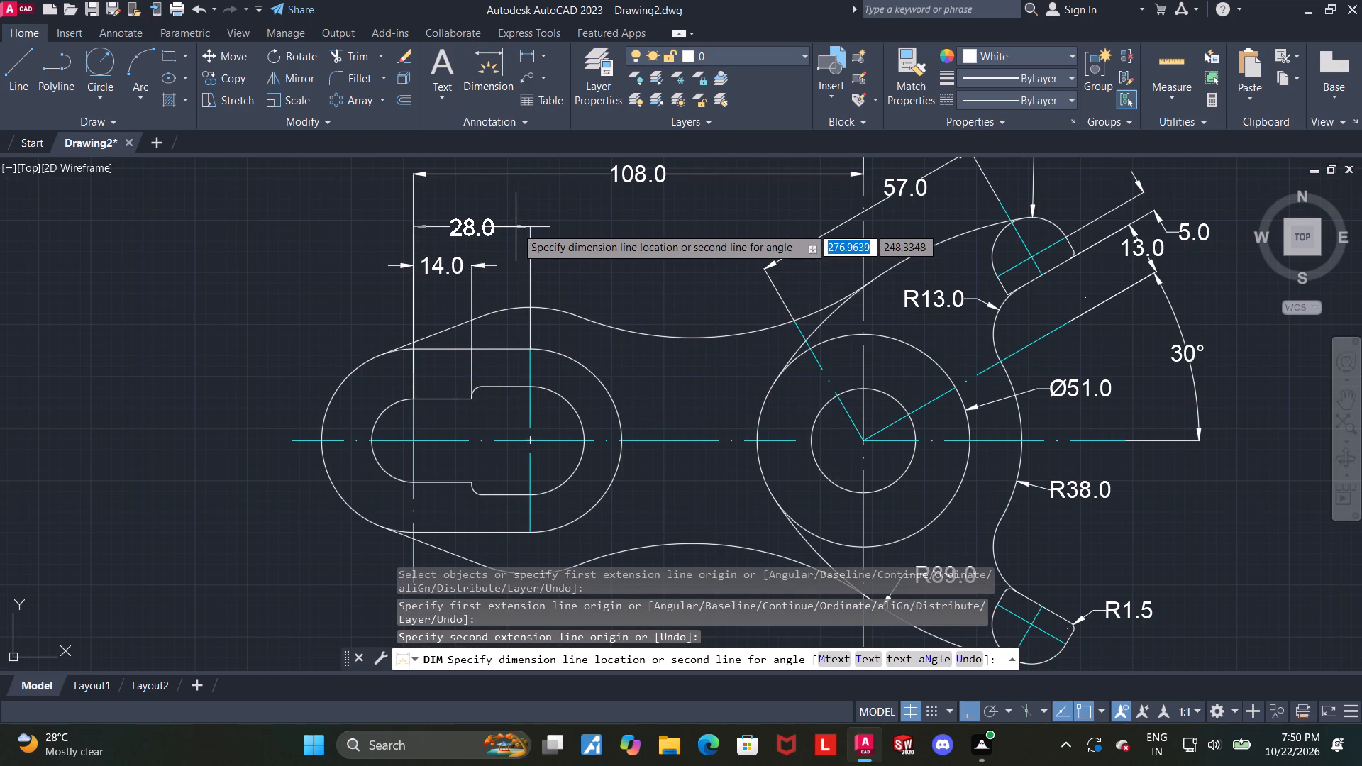
pyautogui.click(516, 227)
pyautogui.press('Escape')
# Add a radius dimension to the inner slot's larger right end arc, placing its text above the part's upper outline.
pyautogui.moveTo(620, 371); pyautogui.dragTo(556, 315, button='middle')
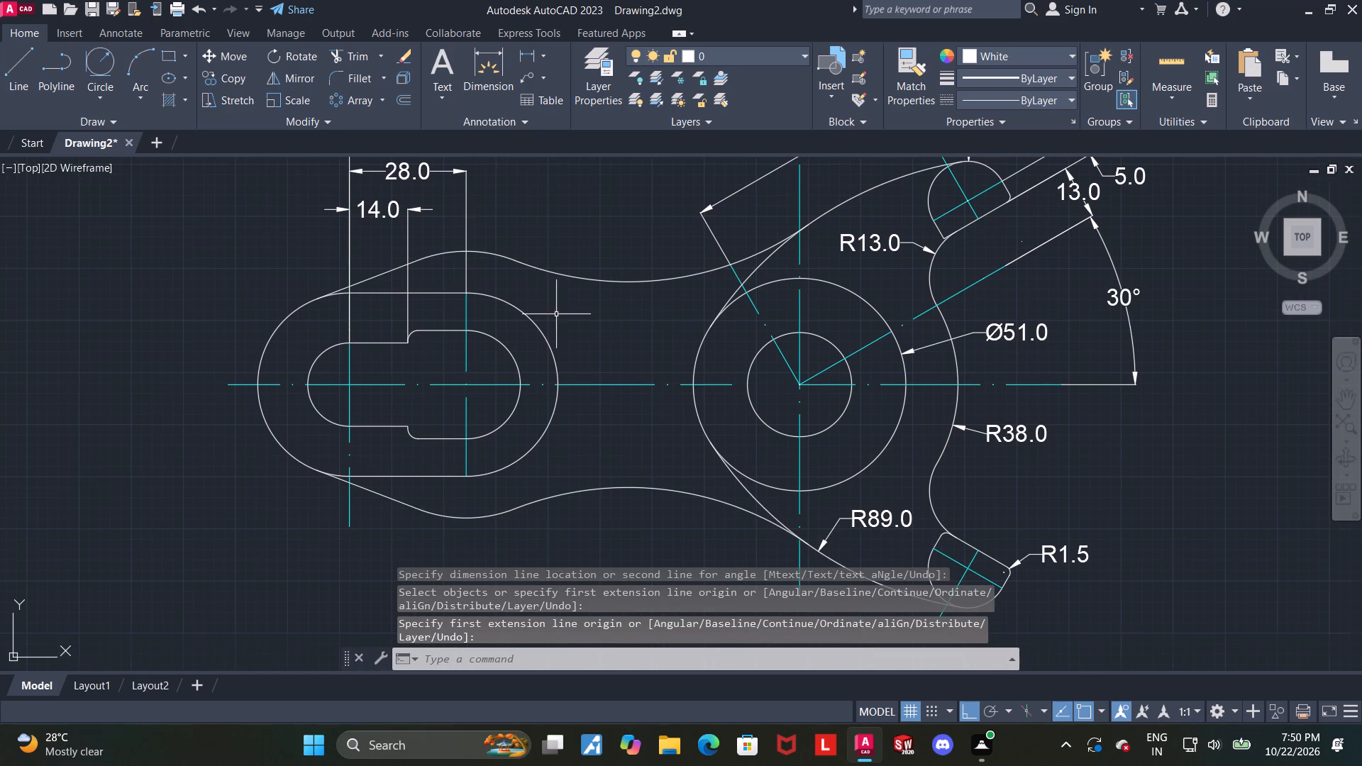
pyautogui.click(494, 60)
pyautogui.scroll(1, 518, 303)
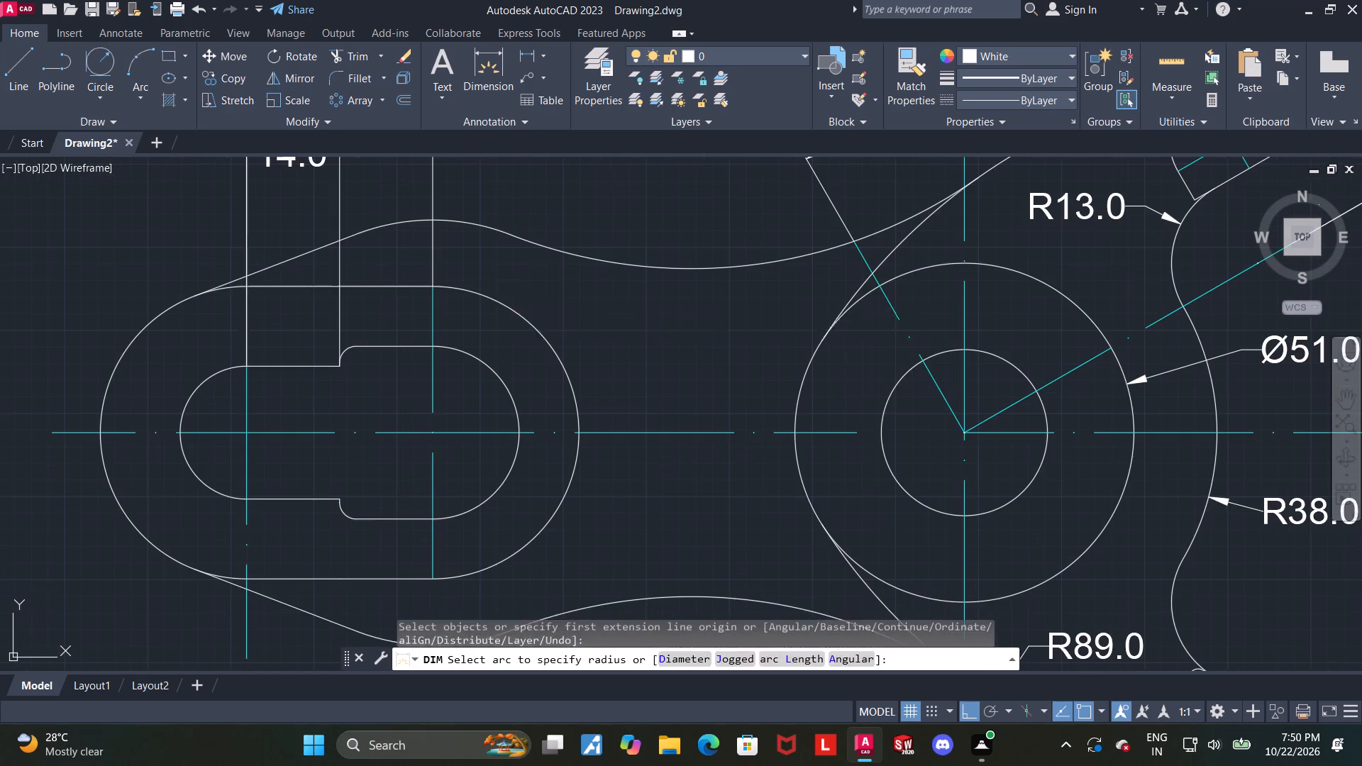
pyautogui.click(458, 348)
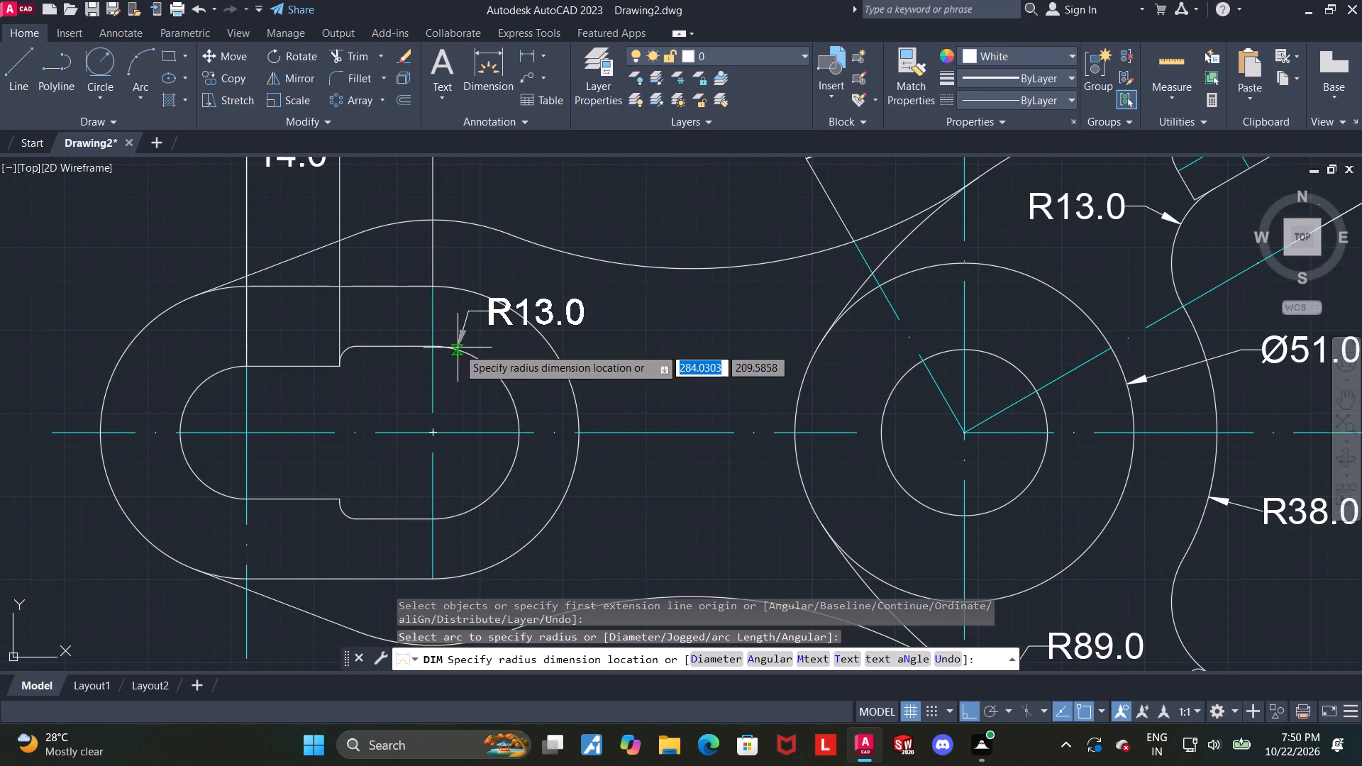
pyautogui.scroll(-2, 458, 348)
pyautogui.scroll(1, 471, 277)
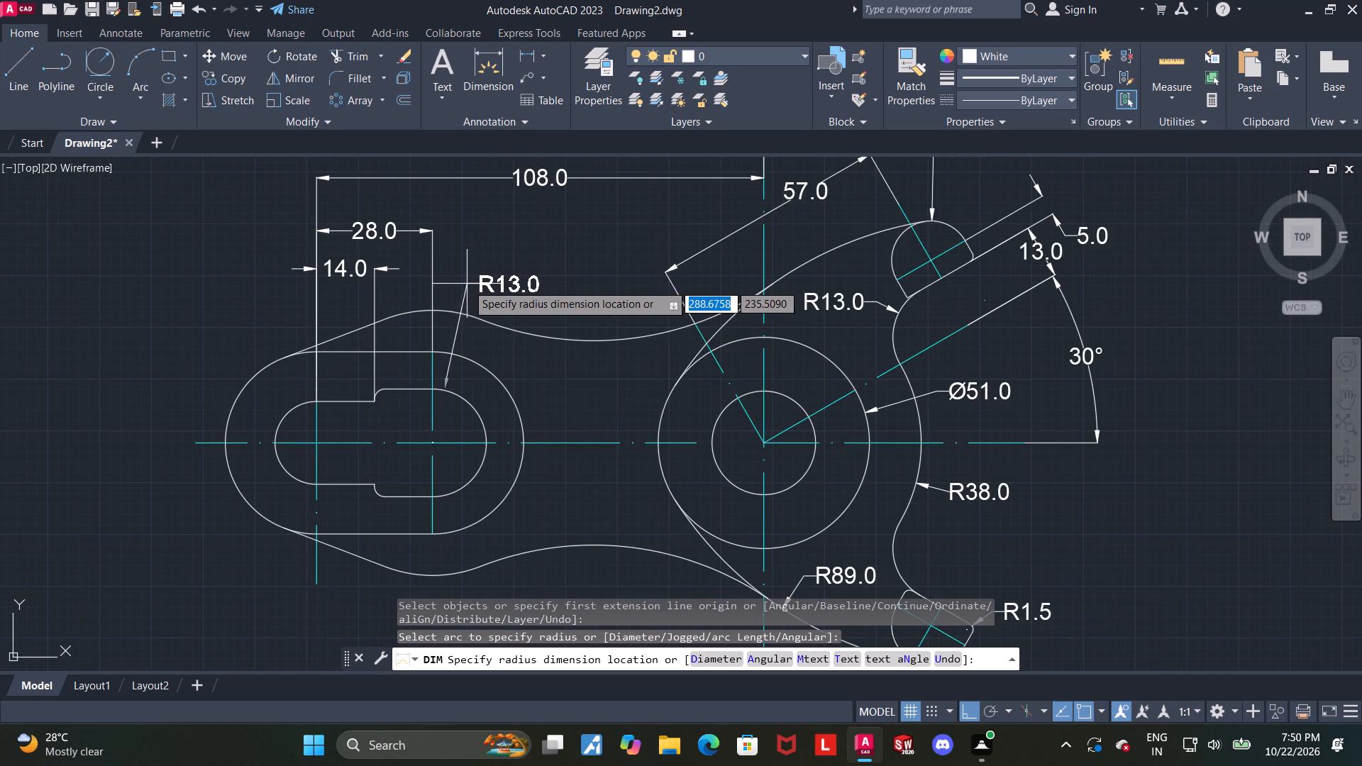
pyautogui.click(458, 284)
pyautogui.press('Escape')
# Add a radius dimension to the outer bulge arc below the slot, placing its text beneath the arc.
pyautogui.click(481, 59)
pyautogui.scroll(-1, 508, 217)
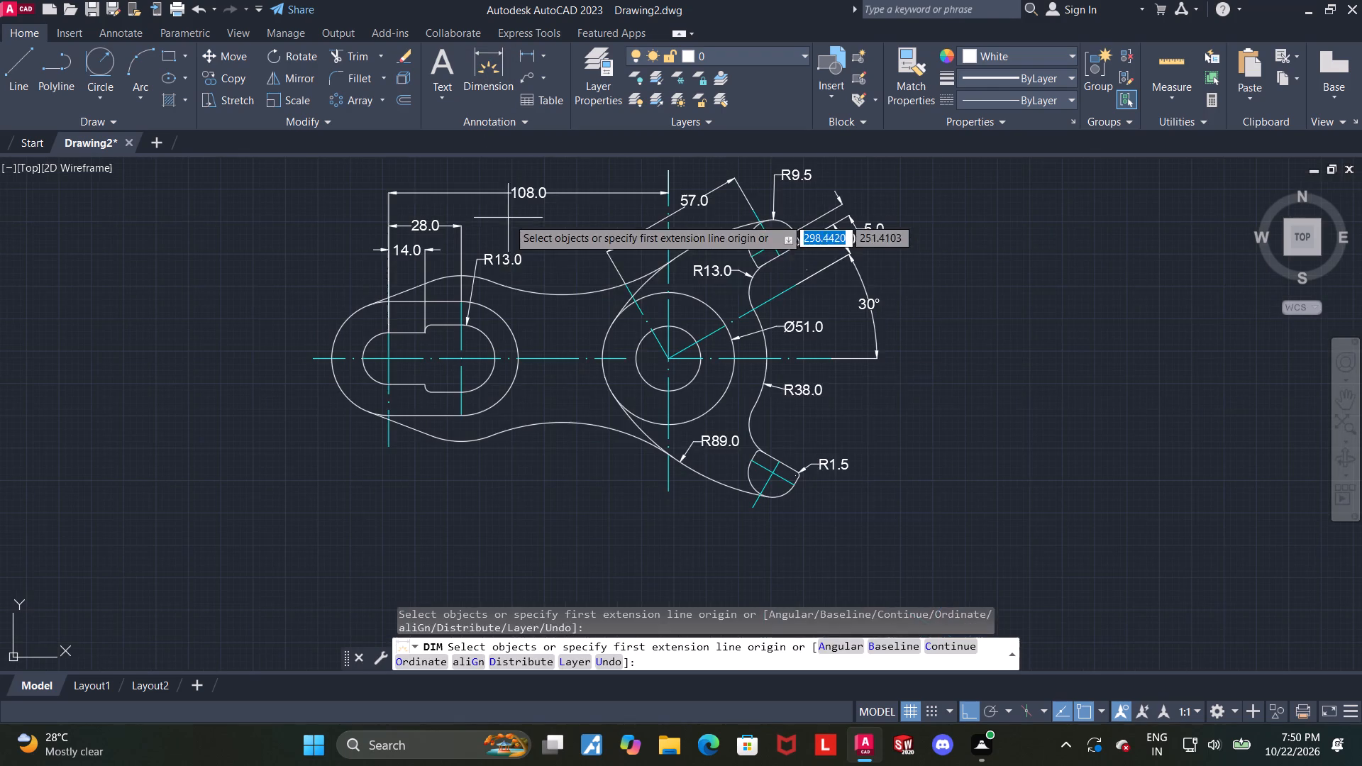
pyautogui.scroll(1, 455, 467)
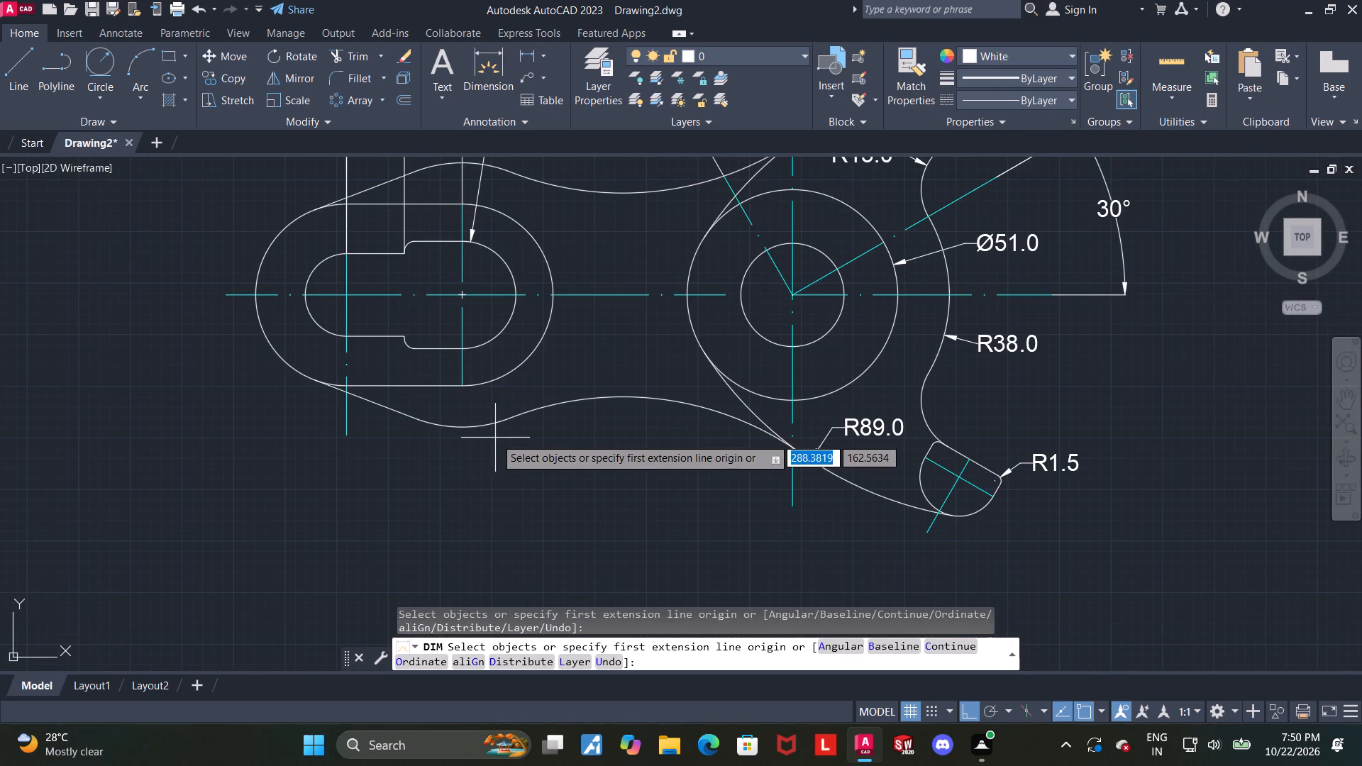
pyautogui.scroll(1, 478, 441)
pyautogui.click(485, 416)
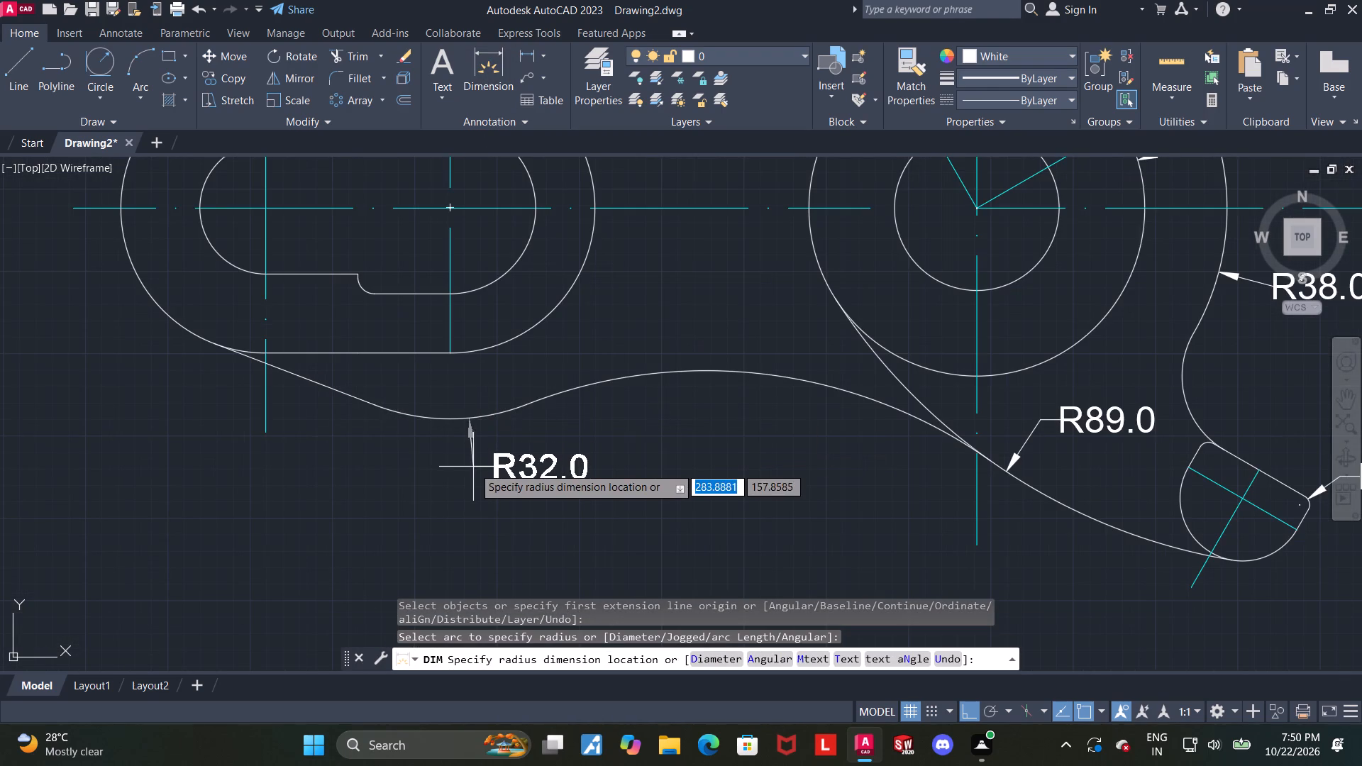
pyautogui.click(458, 475)
pyautogui.press('Escape')
# Add a radius dimension to the small fillet at the inner slot's lower step, placing its text below the part's outline.
pyautogui.scroll(-2, 588, 457)
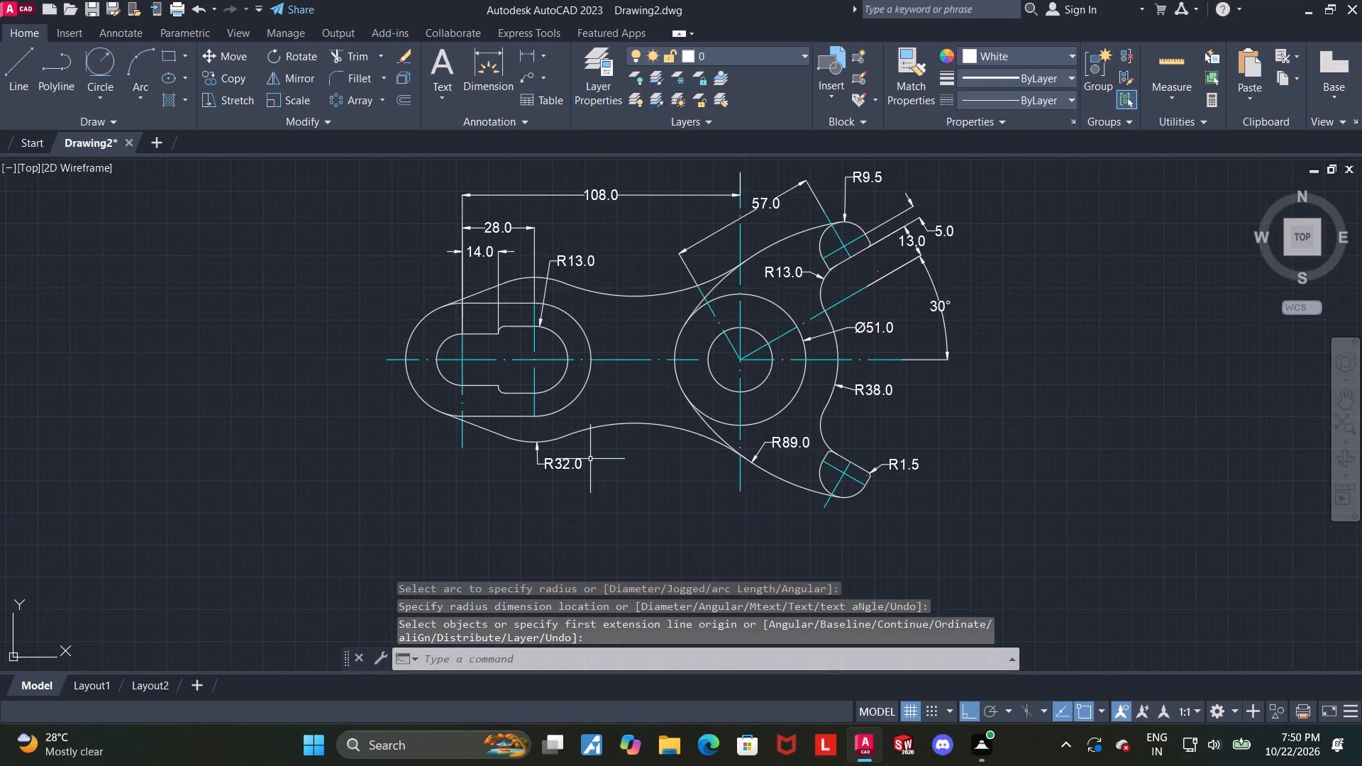
pyautogui.moveTo(591, 458); pyautogui.dragTo(602, 521, button='middle')
pyautogui.scroll(1, 441, 460)
pyautogui.moveTo(421, 474); pyautogui.dragTo(426, 462, button='middle')
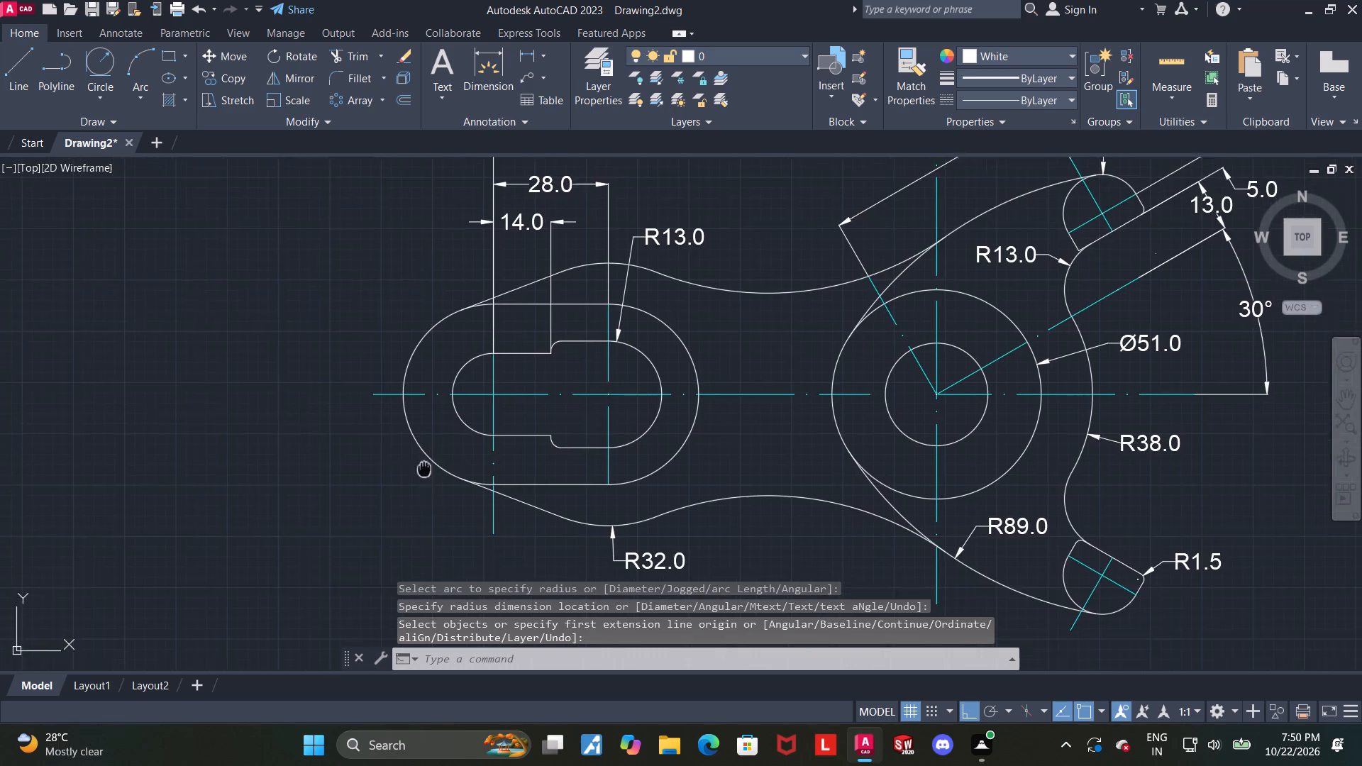
pyautogui.moveTo(426, 462); pyautogui.dragTo(438, 365, button='middle')
pyautogui.click(484, 73)
pyautogui.scroll(1, 507, 376)
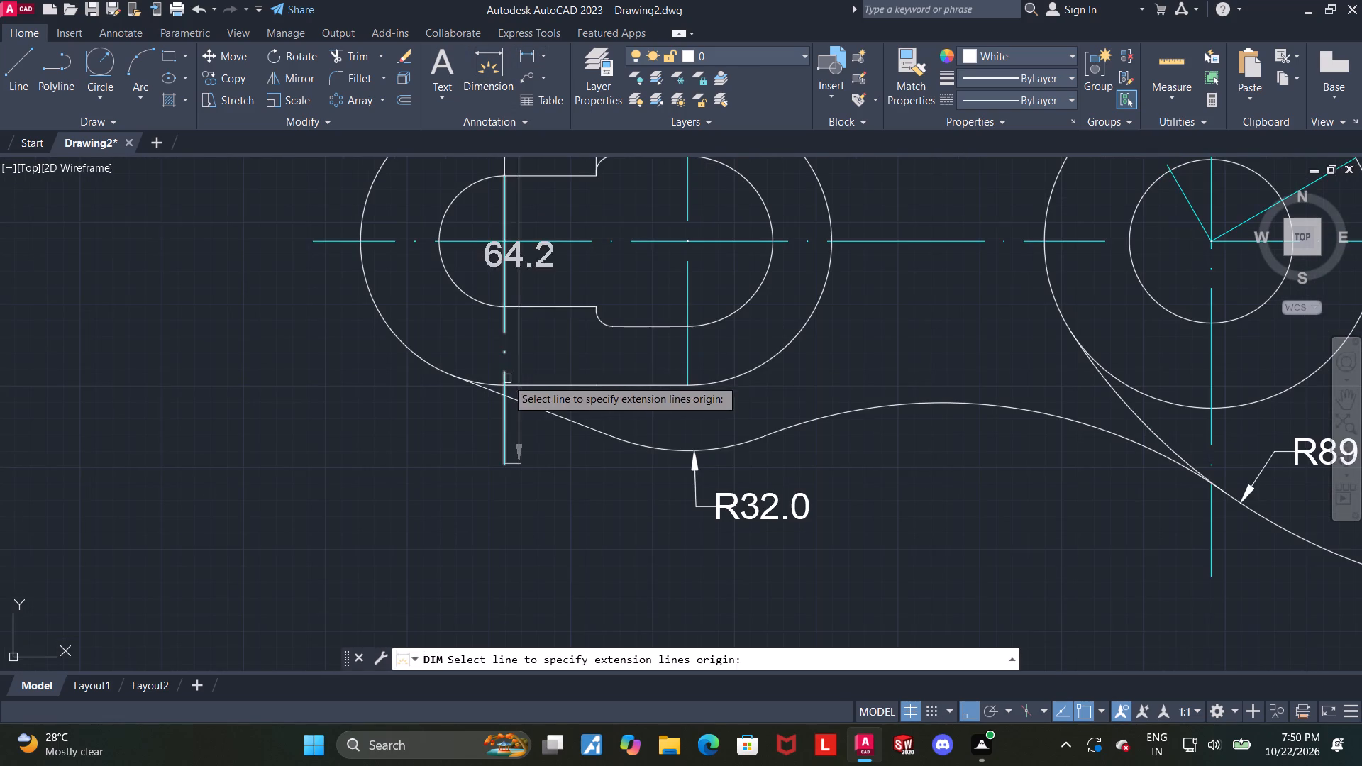
pyautogui.scroll(1, 585, 338)
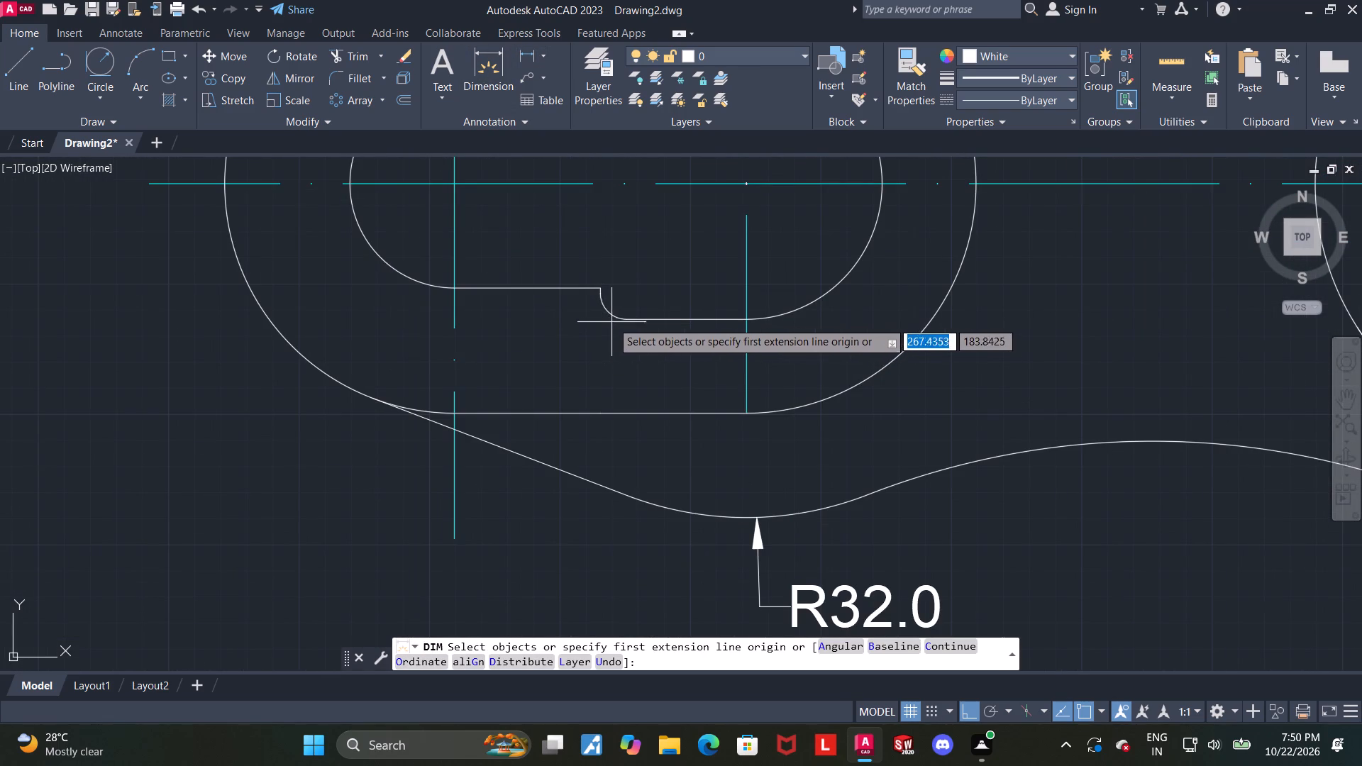
pyautogui.scroll(2, 611, 331)
pyautogui.click(614, 294)
pyautogui.scroll(-4, 589, 355)
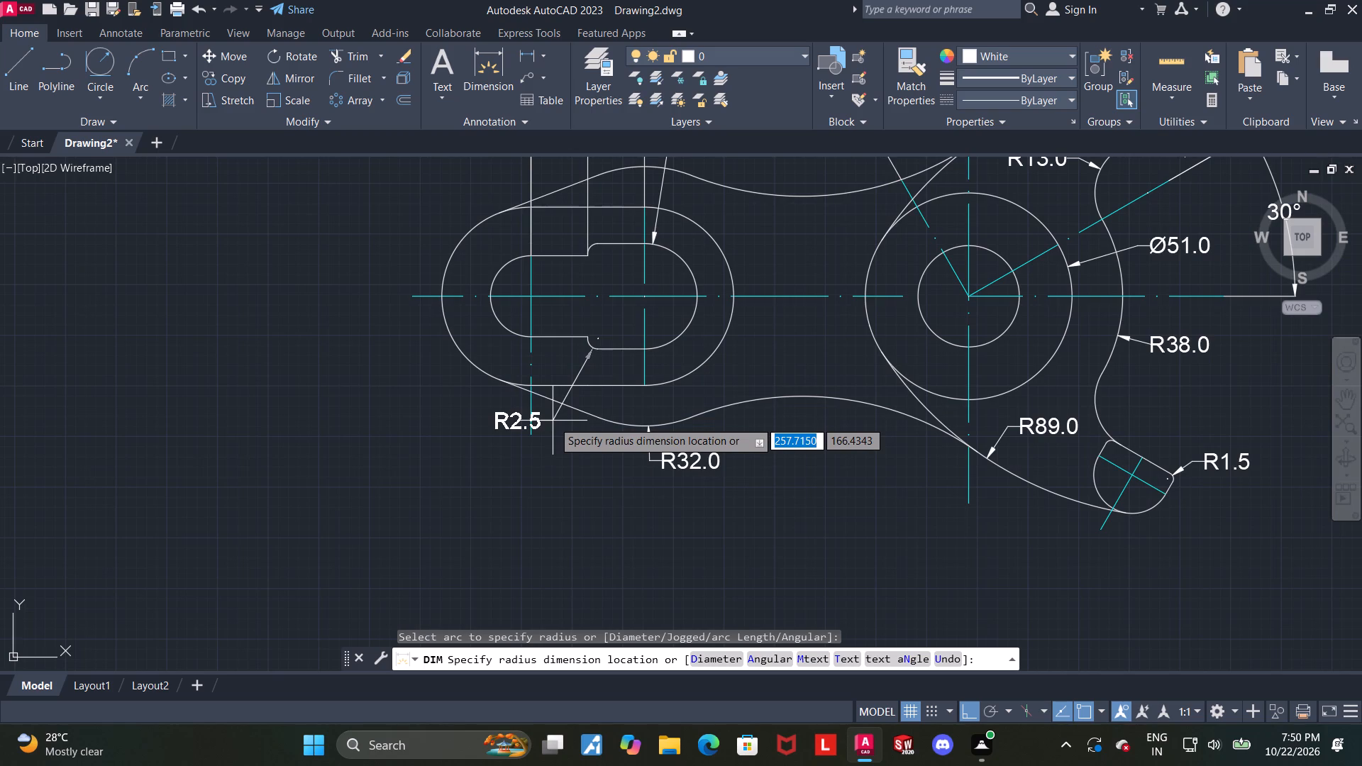
pyautogui.scroll(-1, 553, 421)
pyautogui.click(542, 442)
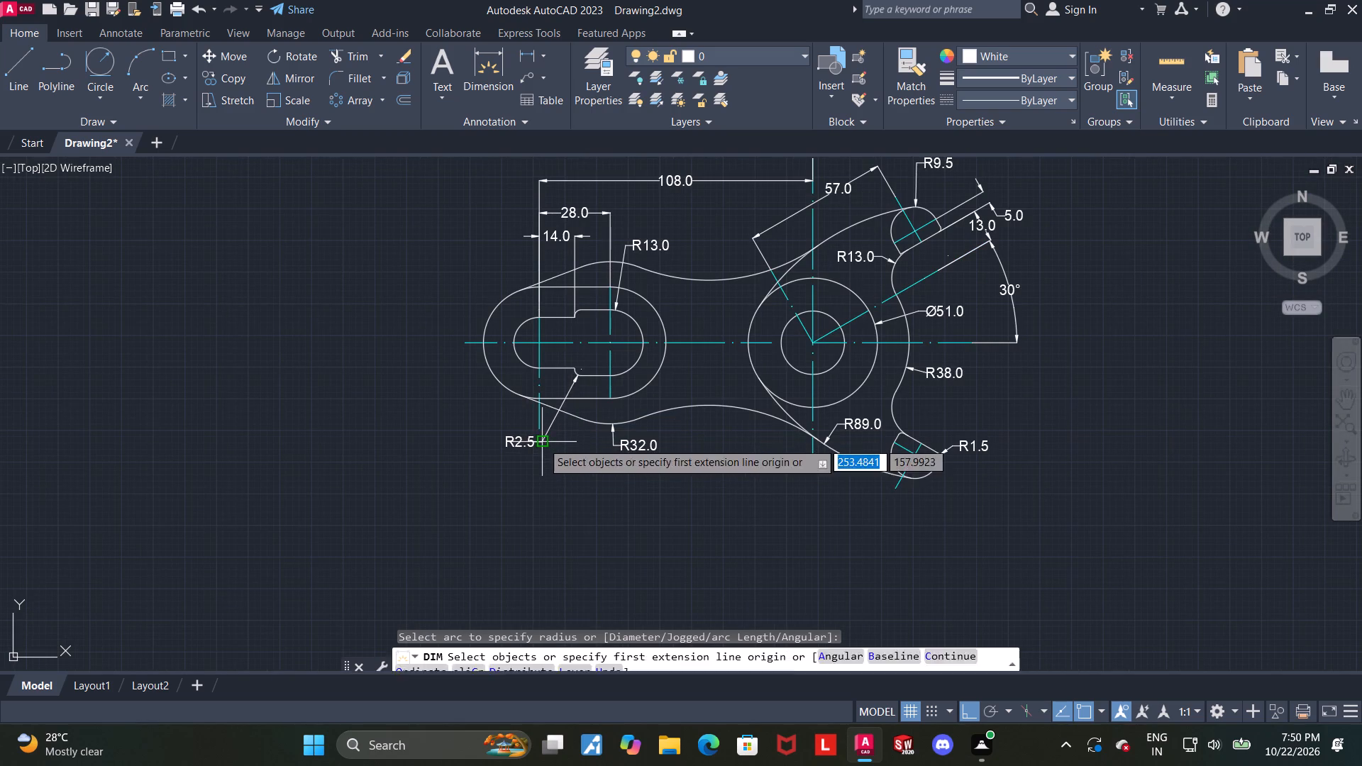
pyautogui.press('Escape')
# Add a radius dimension to the inner slot's smaller left end arc, placing its text outside the slot end at lower left.
pyautogui.moveTo(619, 343); pyautogui.dragTo(614, 467, button='middle')
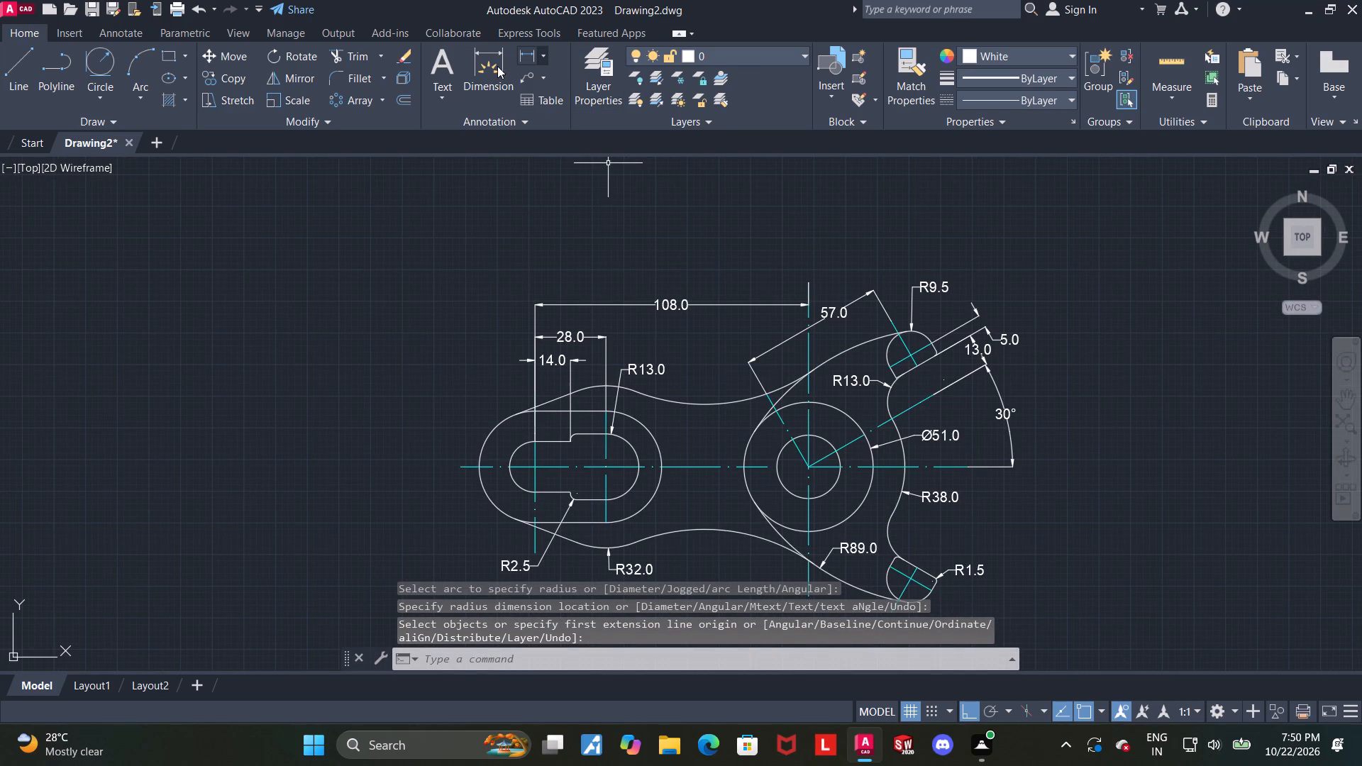
pyautogui.click(494, 66)
pyautogui.scroll(-1, 536, 284)
pyautogui.scroll(3, 539, 406)
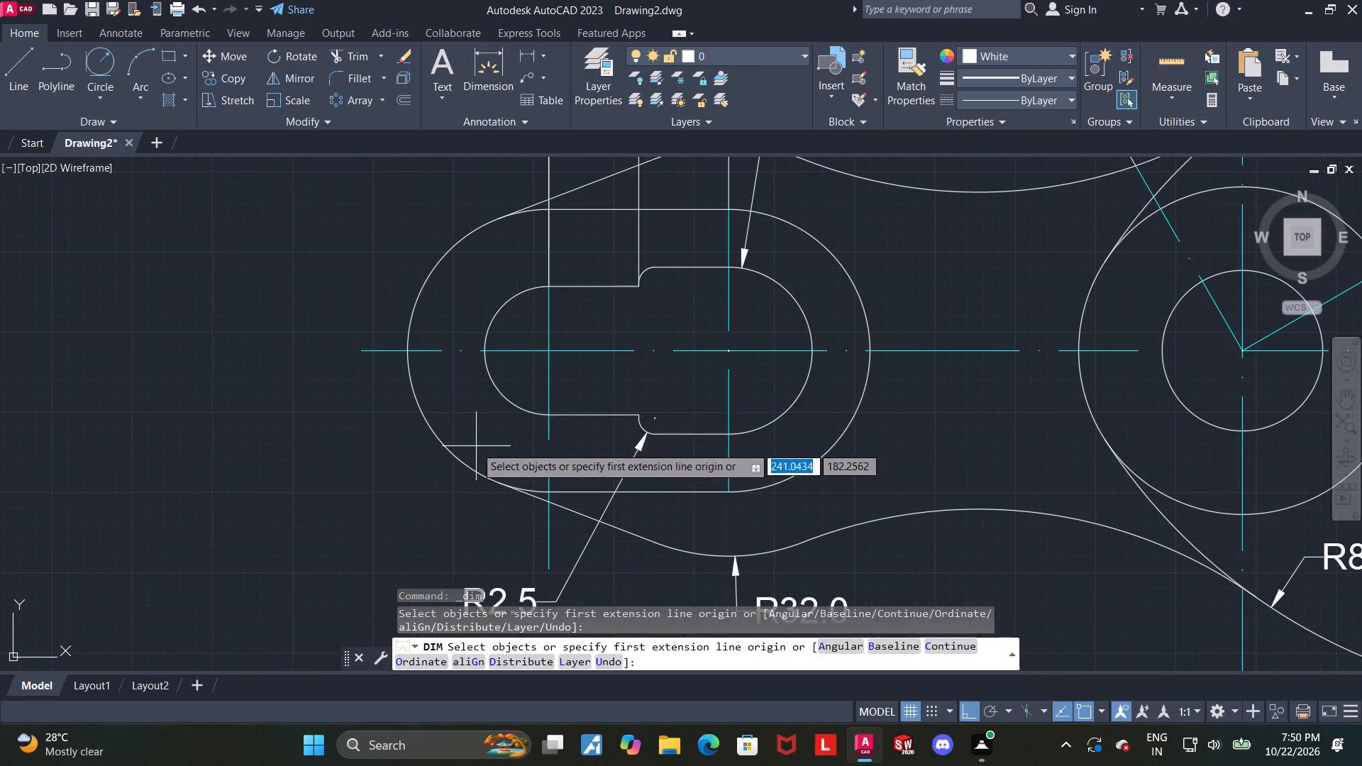
pyautogui.click(494, 385)
pyautogui.click(416, 478)
pyautogui.press('Escape')
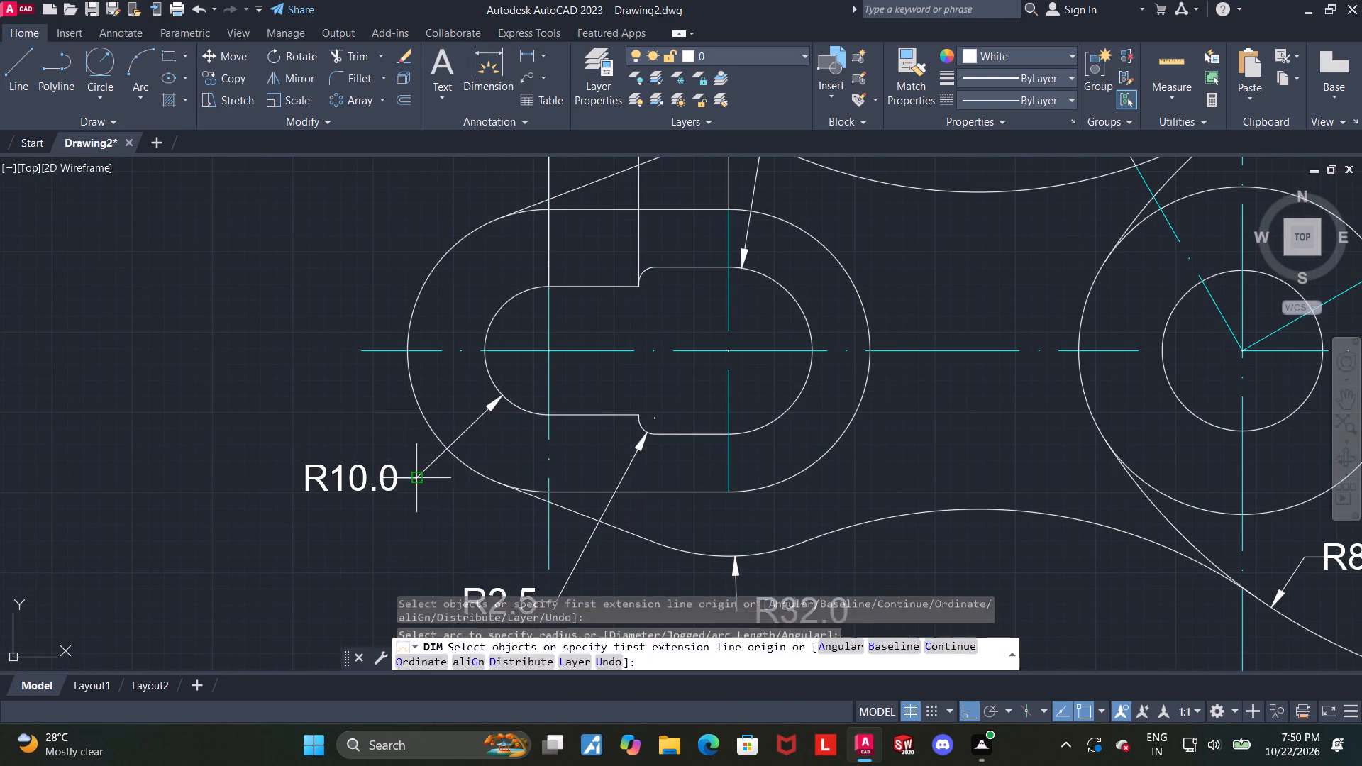
# Add a radius dimension to the outer slot's left end arc, placing its text outside the part at upper left.
pyautogui.click(484, 66)
pyautogui.scroll(-1, 458, 236)
pyautogui.scroll(1, 463, 196)
pyautogui.click(452, 262)
pyautogui.click(399, 235)
pyautogui.press('Escape')
# Add a radius dimension to the lower concave arc between the slot end and the circles, placing its text below the outline.
pyautogui.scroll(-2, 404, 248)
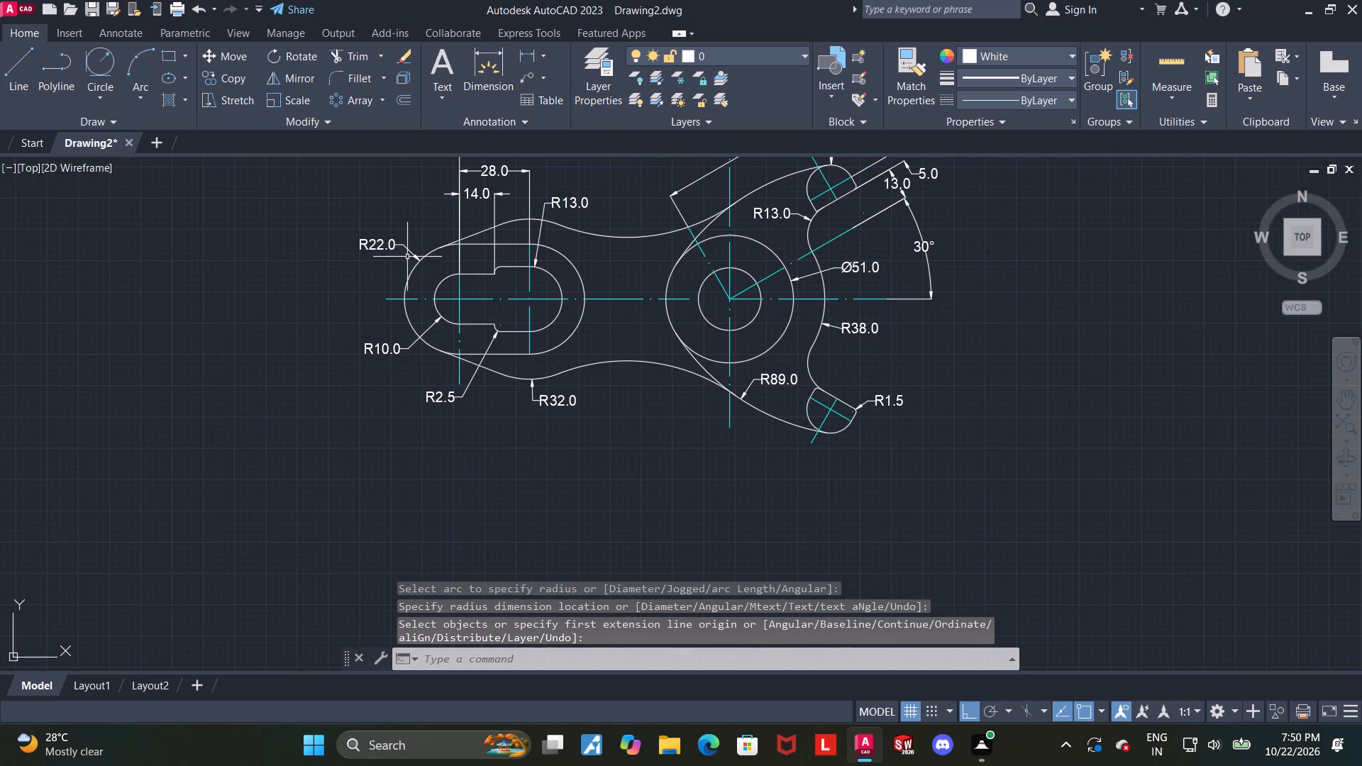
pyautogui.moveTo(491, 343); pyautogui.dragTo(365, 349, button='middle')
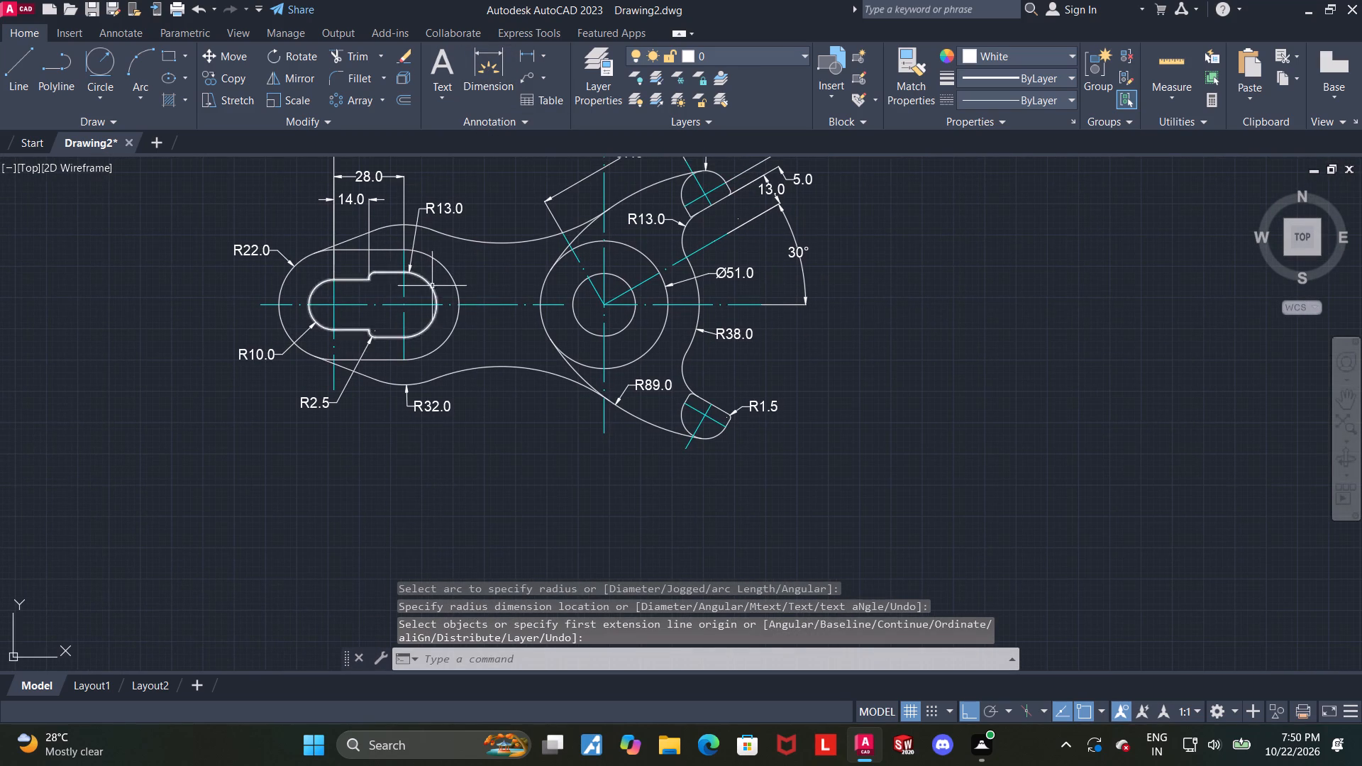
pyautogui.moveTo(483, 279); pyautogui.dragTo(469, 301, button='middle')
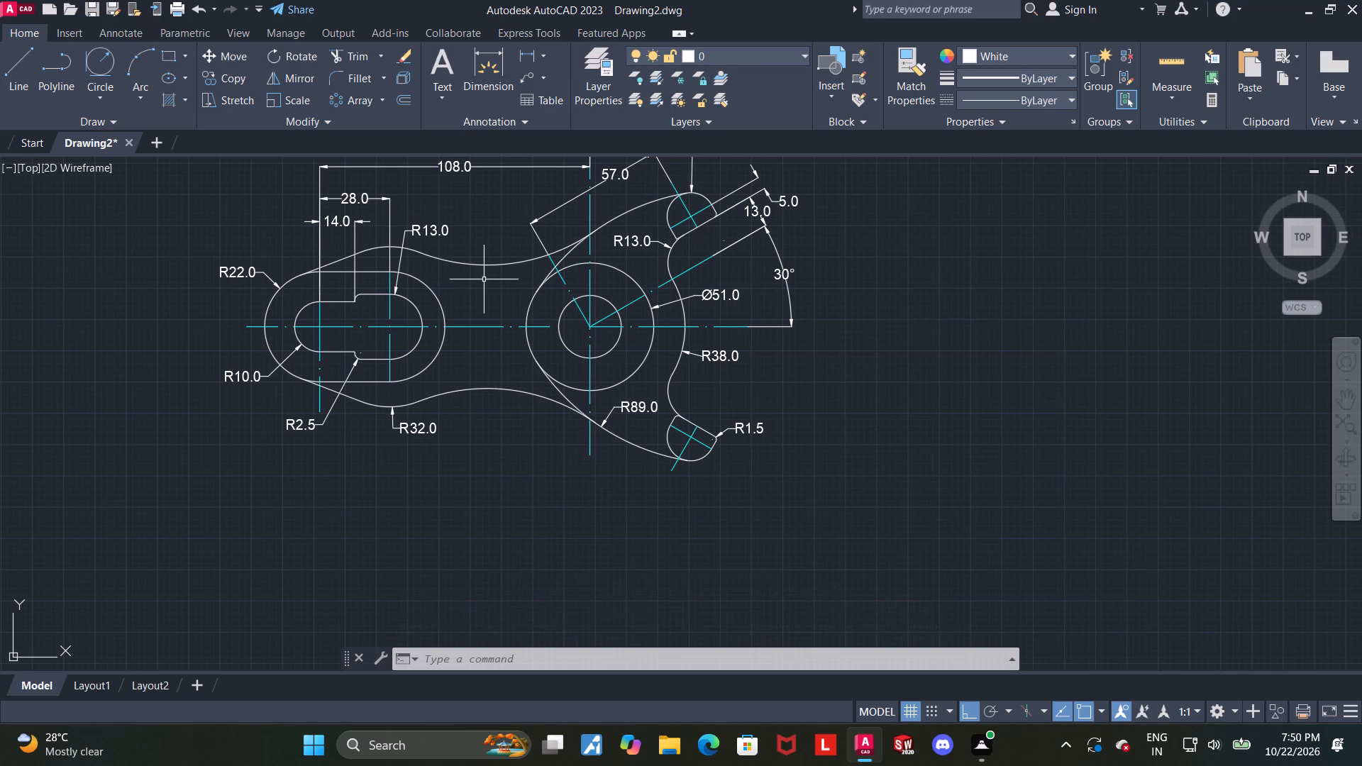
pyautogui.scroll(-1, 484, 279)
pyautogui.moveTo(455, 291); pyautogui.dragTo(423, 327, button='middle')
pyautogui.scroll(1, 399, 338)
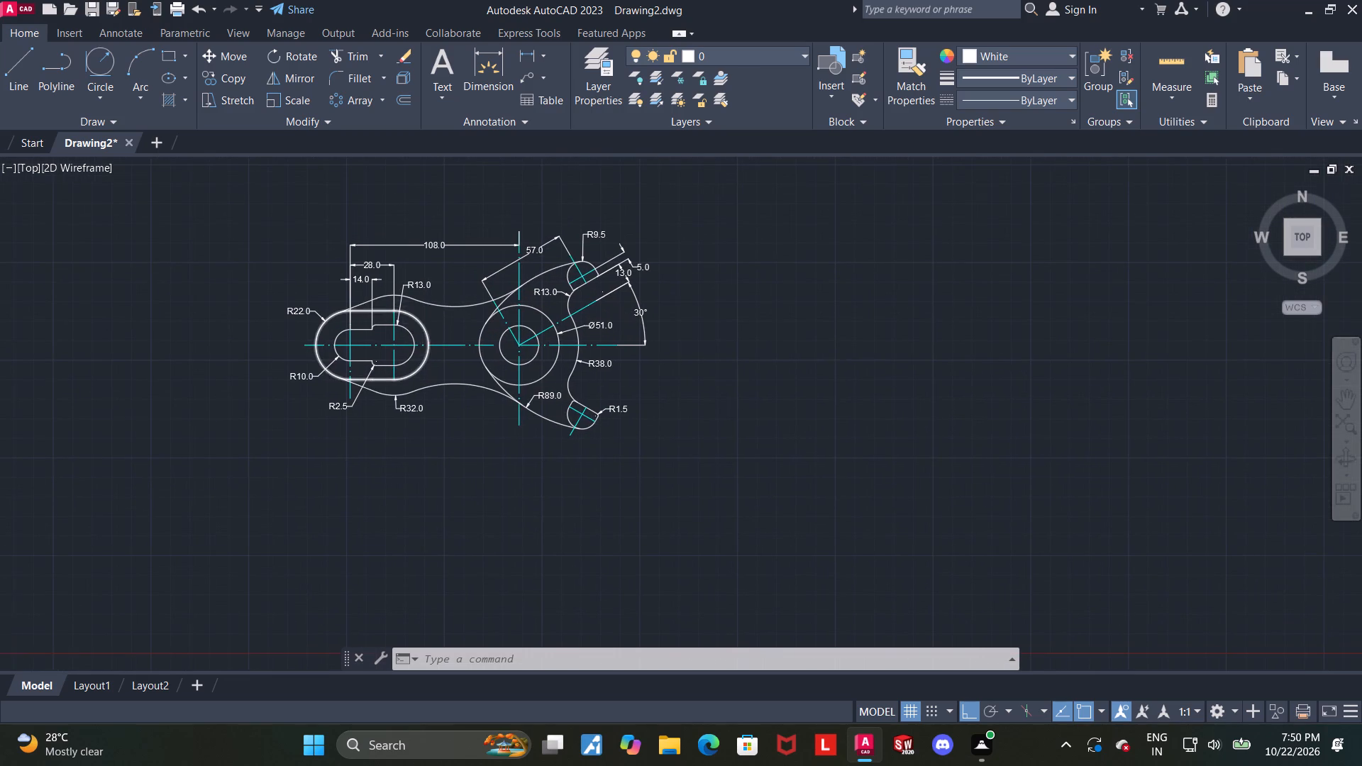
pyautogui.scroll(1, 512, 457)
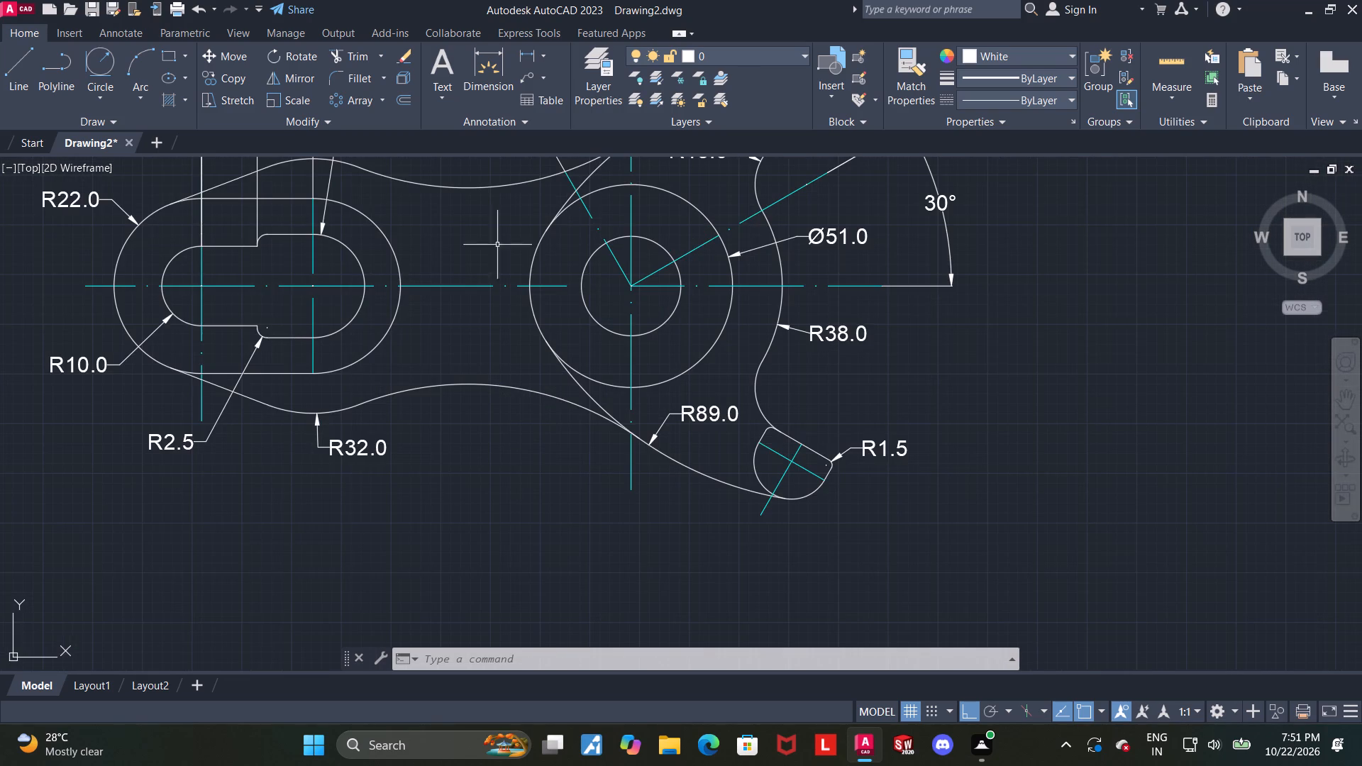
pyautogui.click(482, 68)
pyautogui.scroll(1, 558, 544)
pyautogui.click(560, 311)
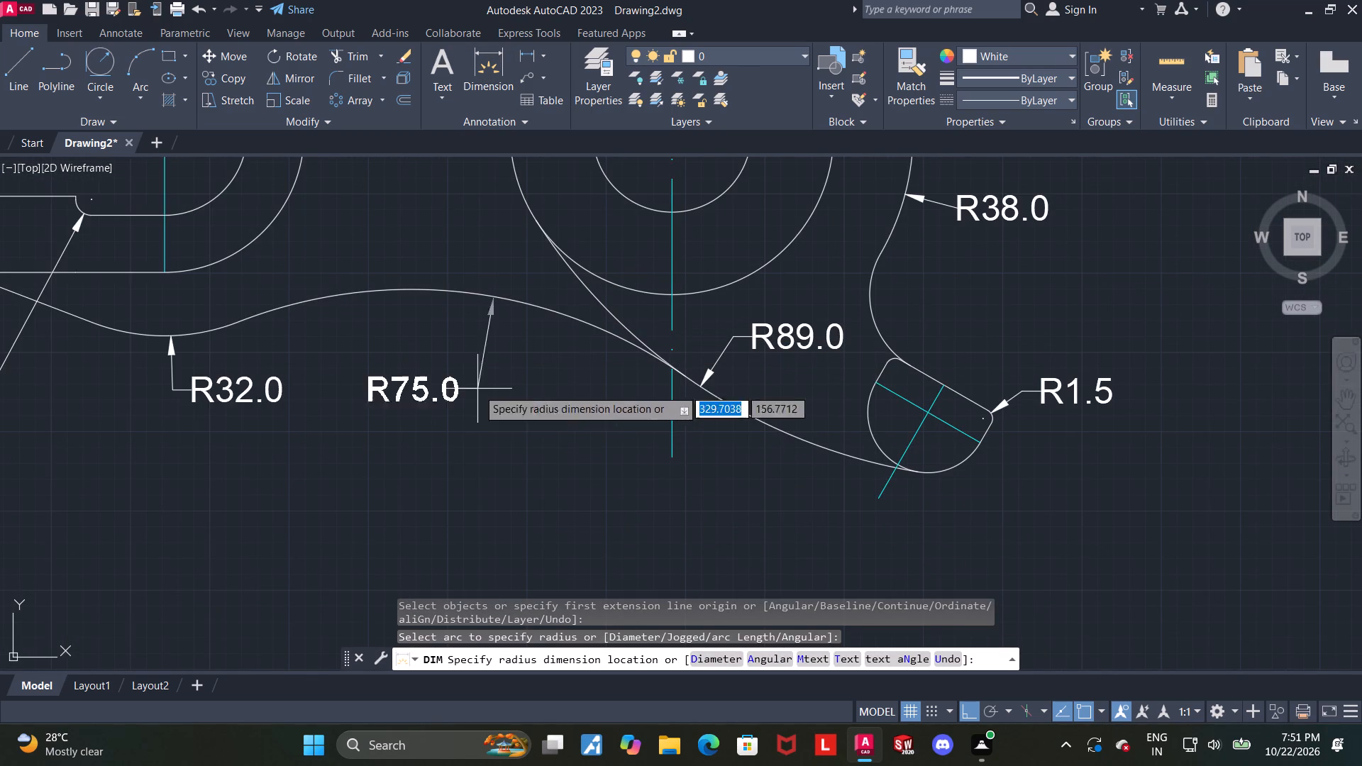
pyautogui.click(476, 418)
pyautogui.press('Escape')
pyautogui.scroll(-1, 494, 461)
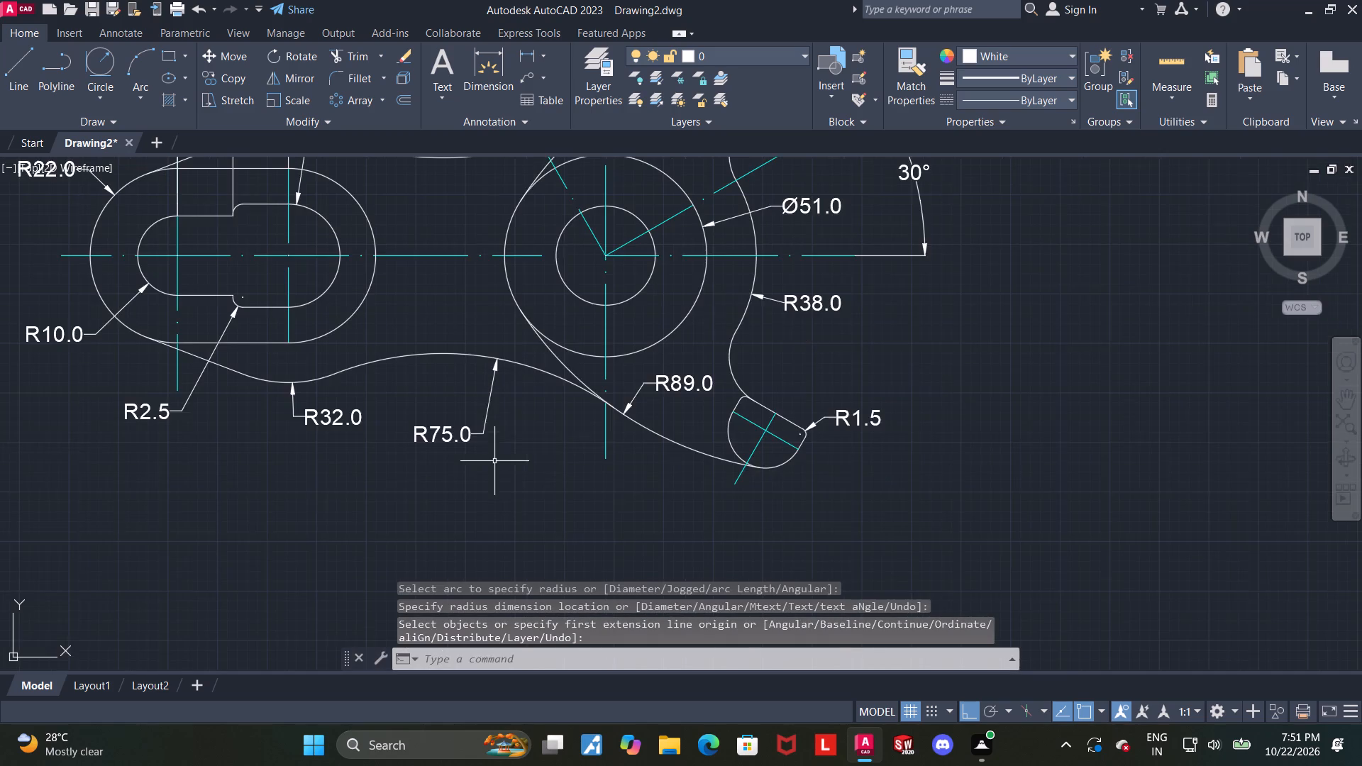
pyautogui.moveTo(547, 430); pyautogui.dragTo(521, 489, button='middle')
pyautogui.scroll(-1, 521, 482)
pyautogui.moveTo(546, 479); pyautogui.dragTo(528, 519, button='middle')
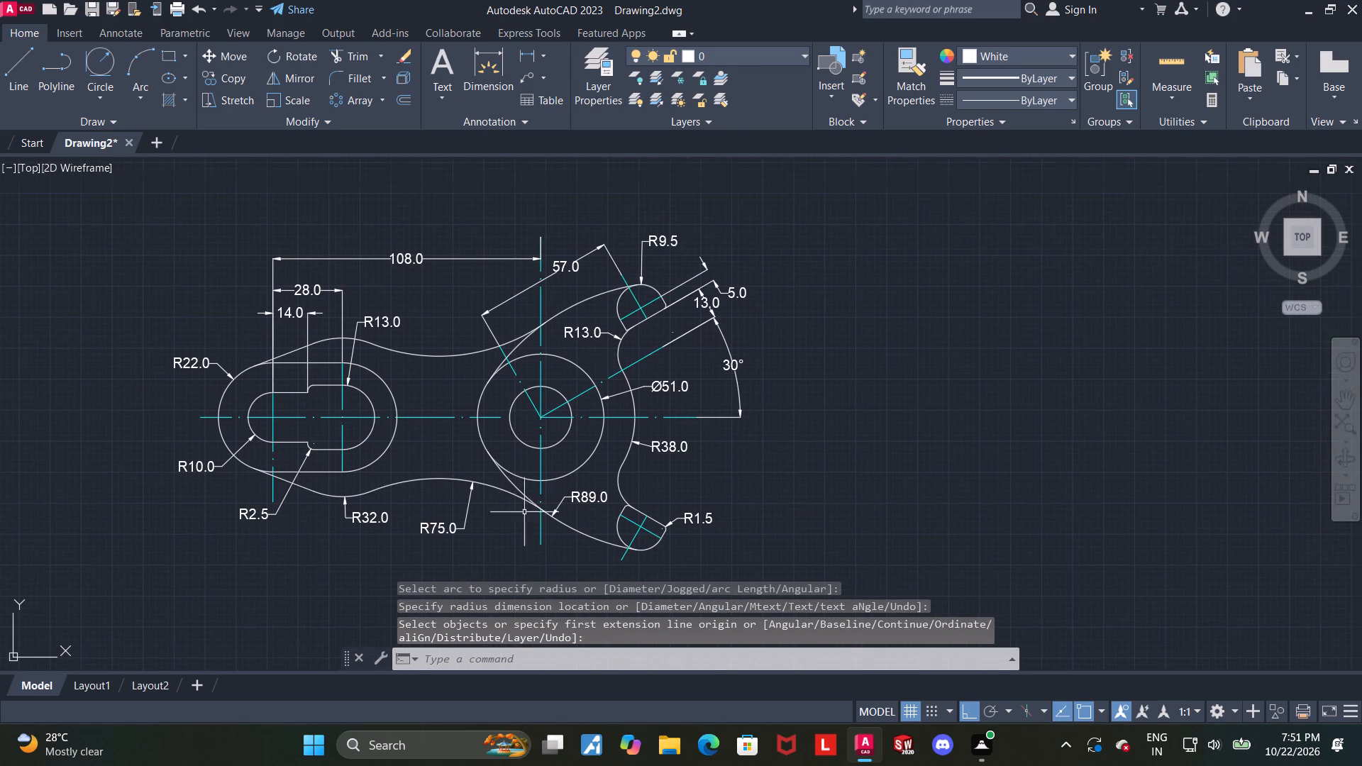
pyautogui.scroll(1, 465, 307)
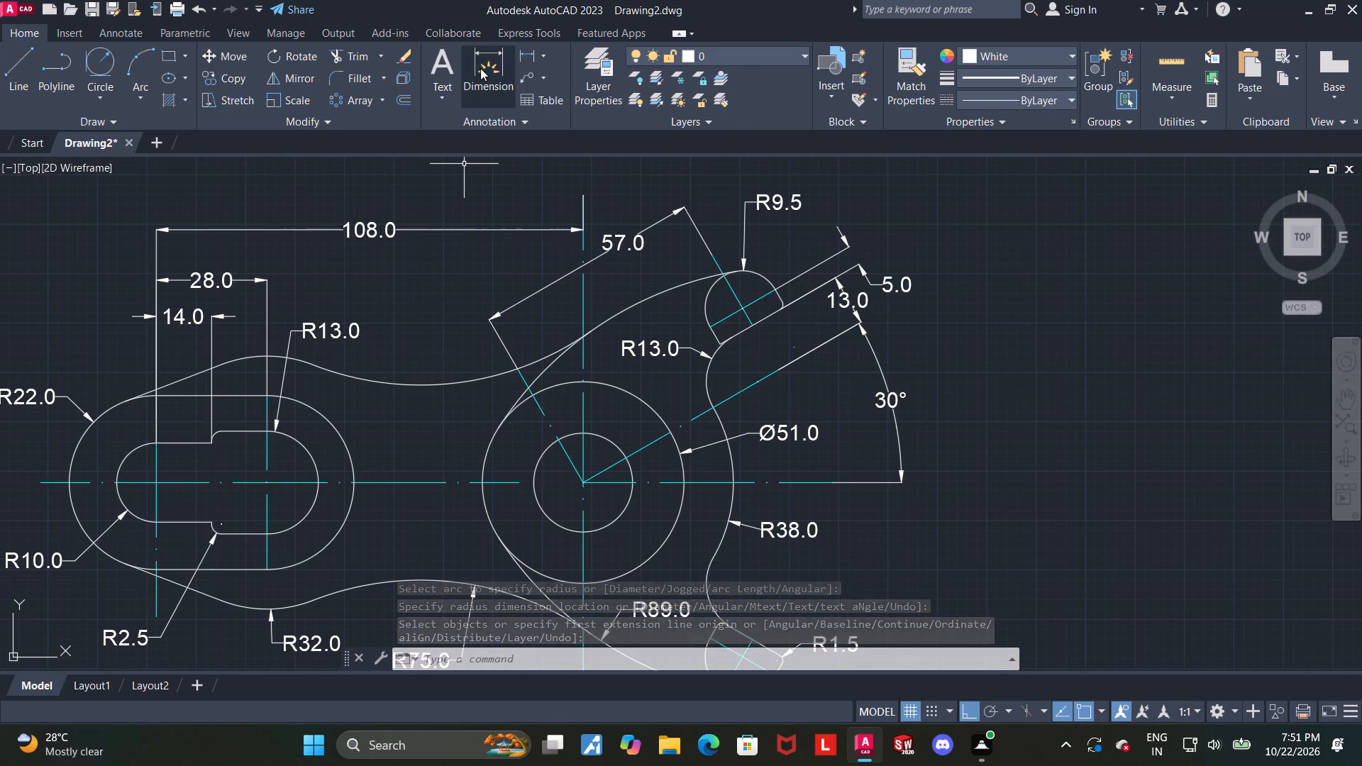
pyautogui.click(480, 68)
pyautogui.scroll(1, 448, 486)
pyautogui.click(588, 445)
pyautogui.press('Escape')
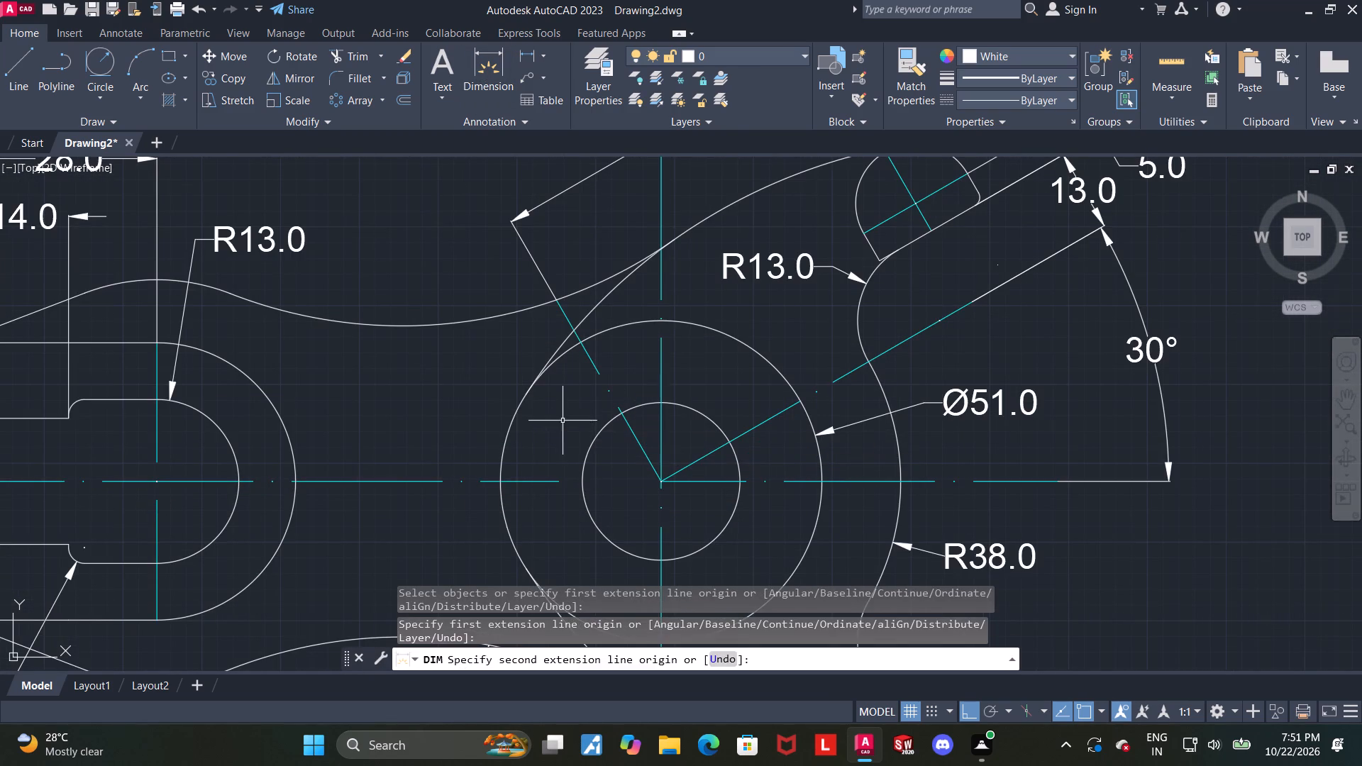
# Add a diameter dimension to the inner concentric circle, placing its text above the upper concave arc, toward the slot end.
pyautogui.click(502, 57)
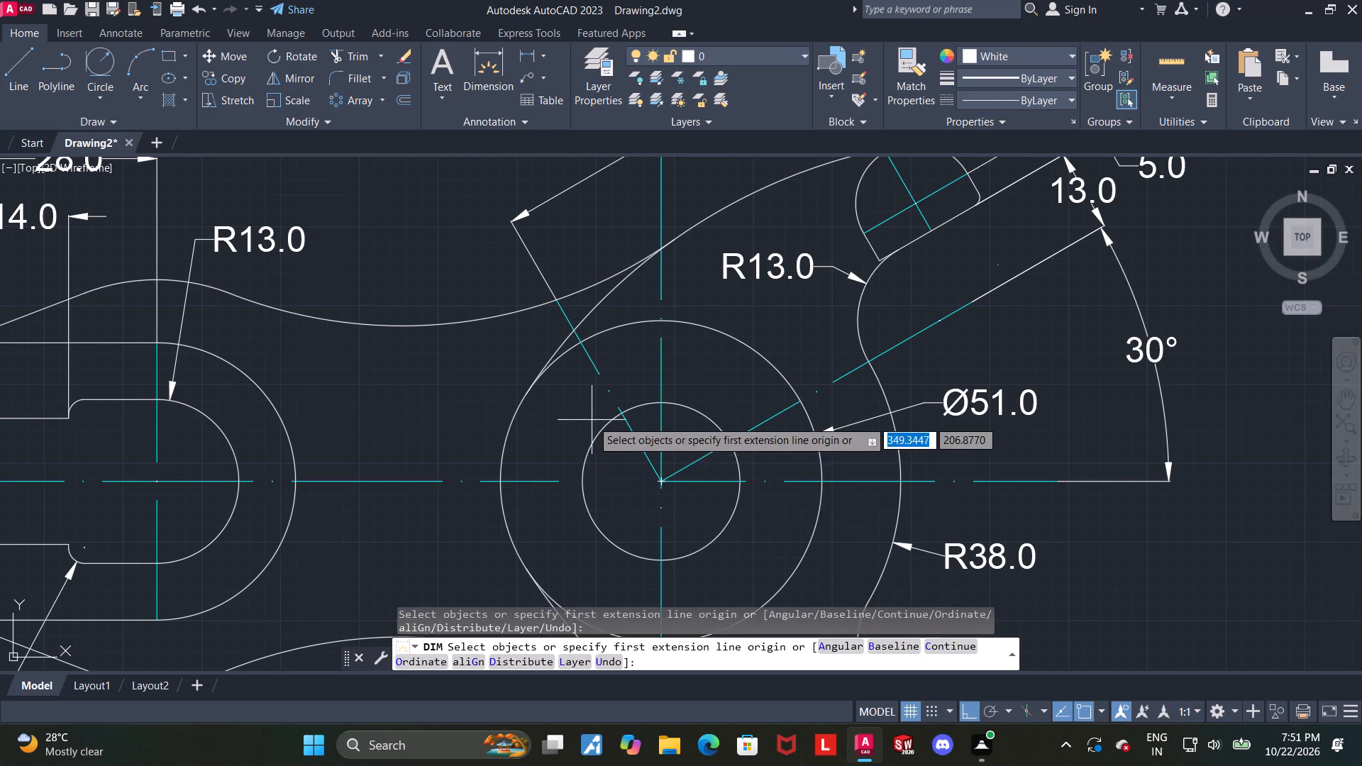
pyautogui.click(600, 428)
pyautogui.scroll(-1, 426, 240)
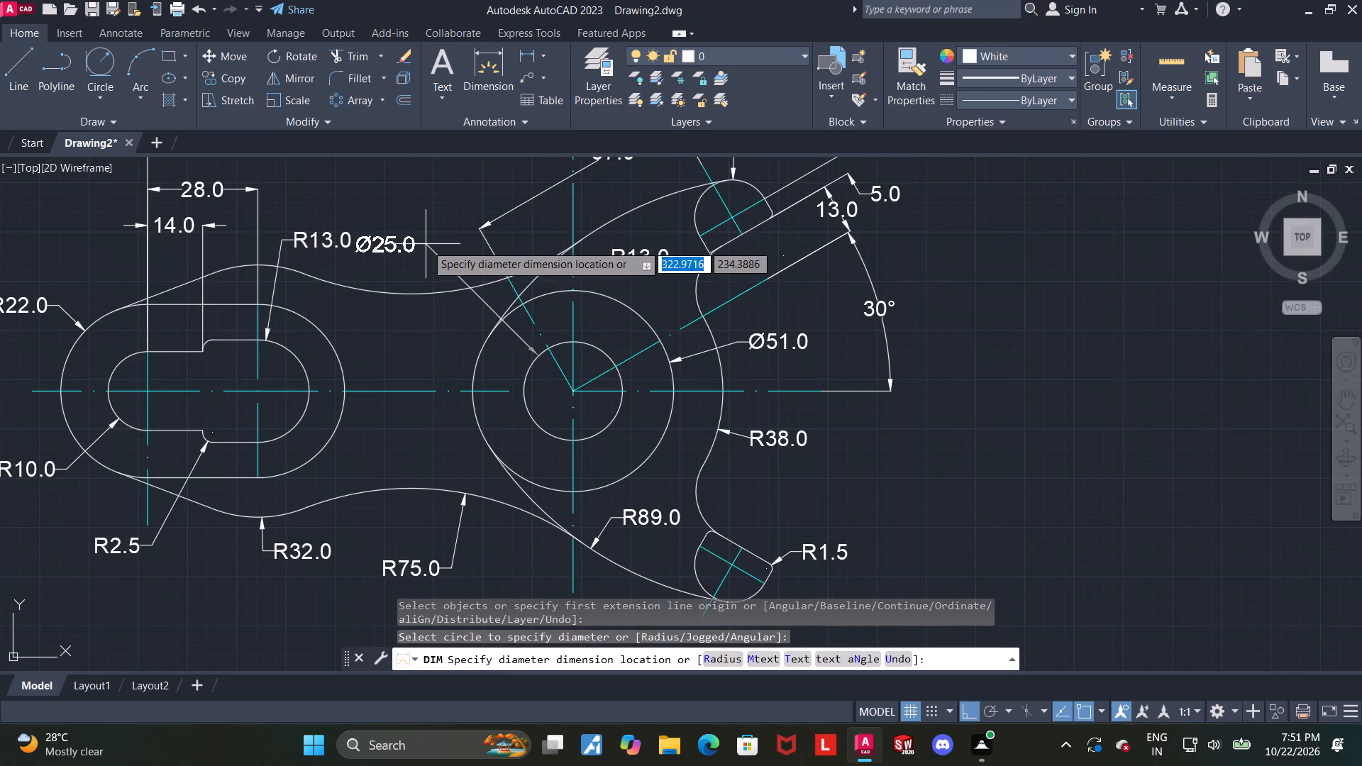
pyautogui.click(456, 266)
pyautogui.press('Escape')
# Examine the whole dimensioned part and the dimensions around the upper arm.
pyautogui.scroll(-1, 466, 290)
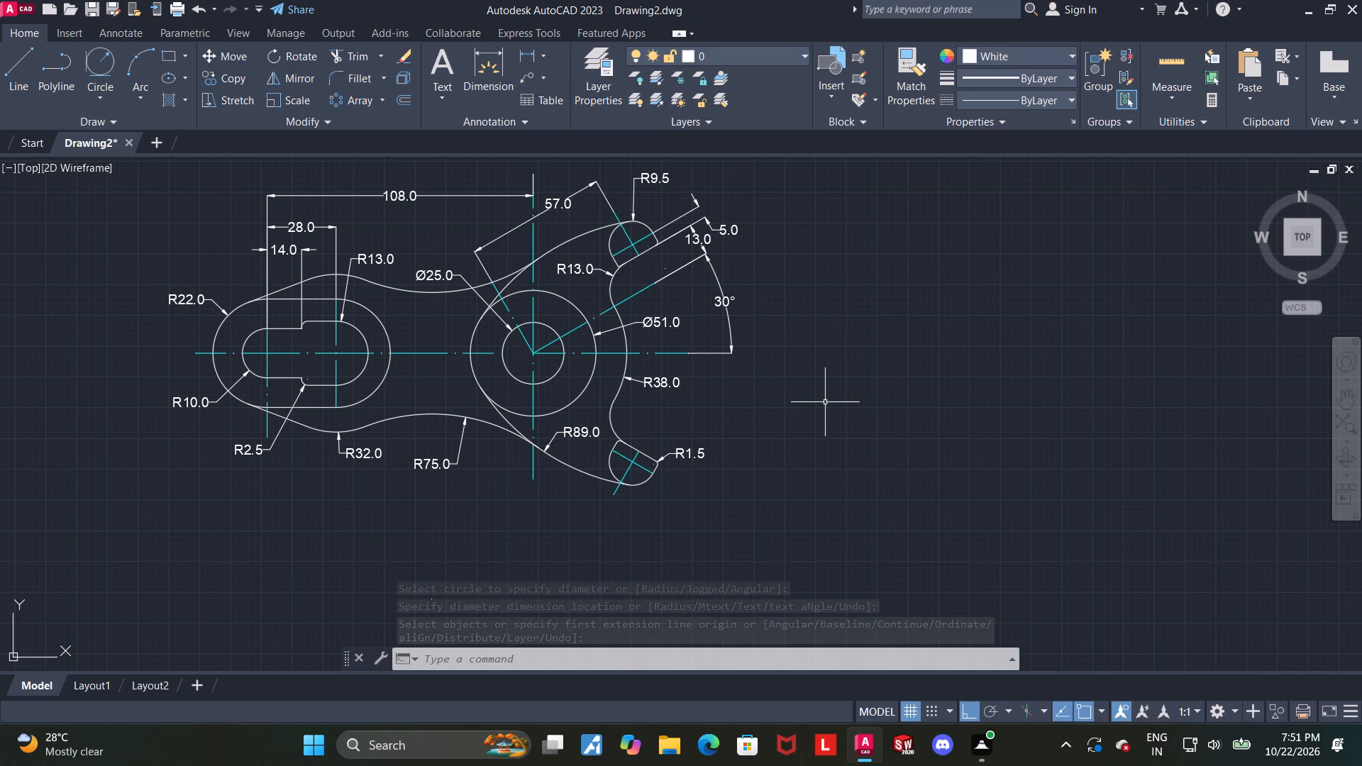
pyautogui.moveTo(721, 413); pyautogui.dragTo(831, 480, button='middle')
pyautogui.moveTo(829, 455); pyautogui.dragTo(782, 502, button='middle')
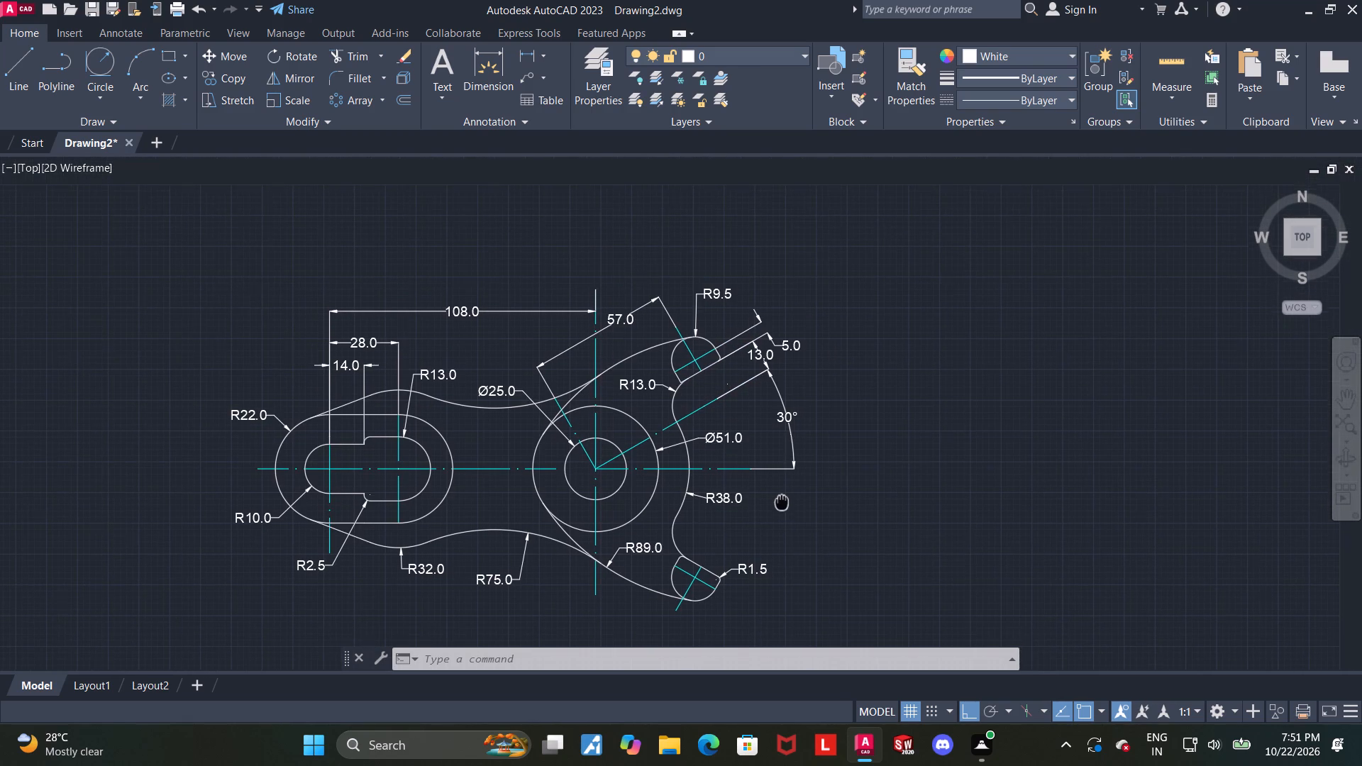
pyautogui.moveTo(782, 502); pyautogui.dragTo(777, 499, button='middle')
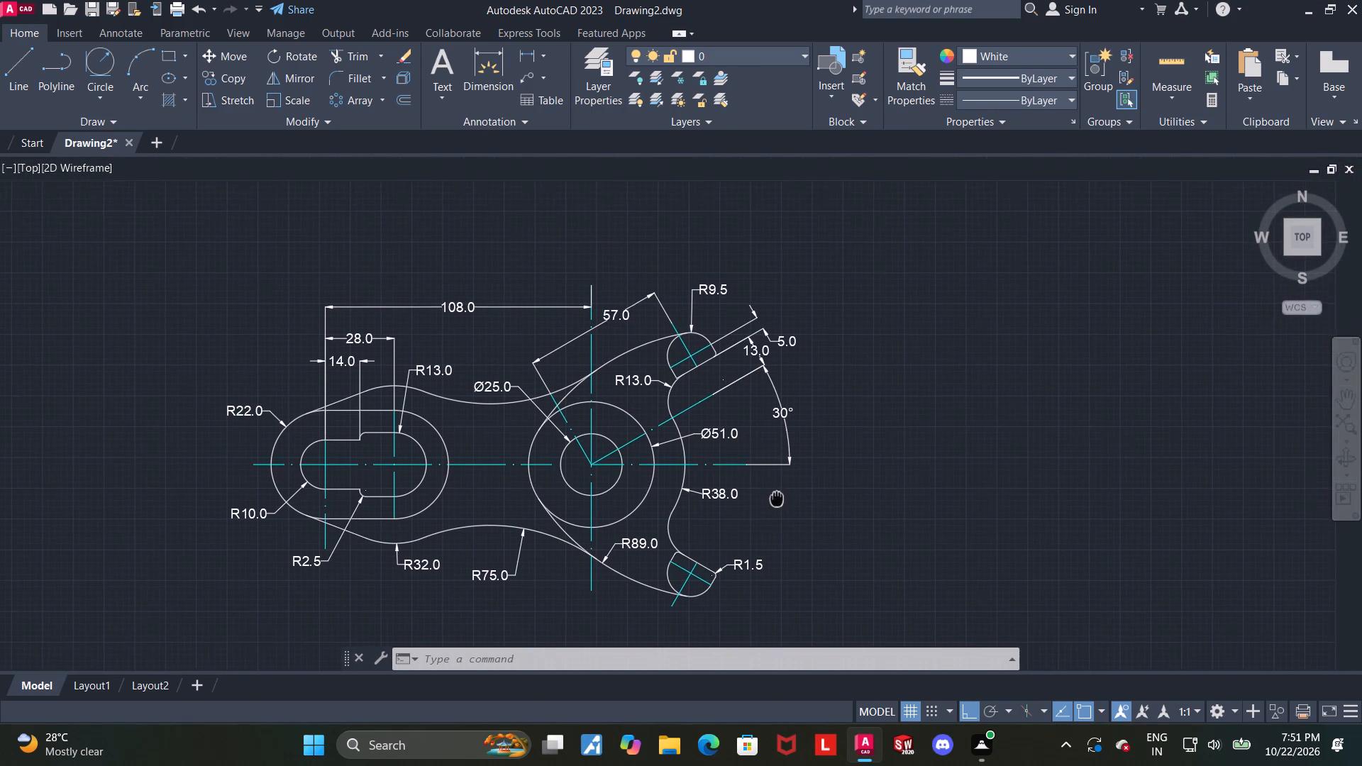
pyautogui.moveTo(777, 499); pyautogui.dragTo(774, 498, button='middle')
pyautogui.moveTo(907, 362); pyautogui.dragTo(890, 362, button='middle')
pyautogui.scroll(1, 803, 387)
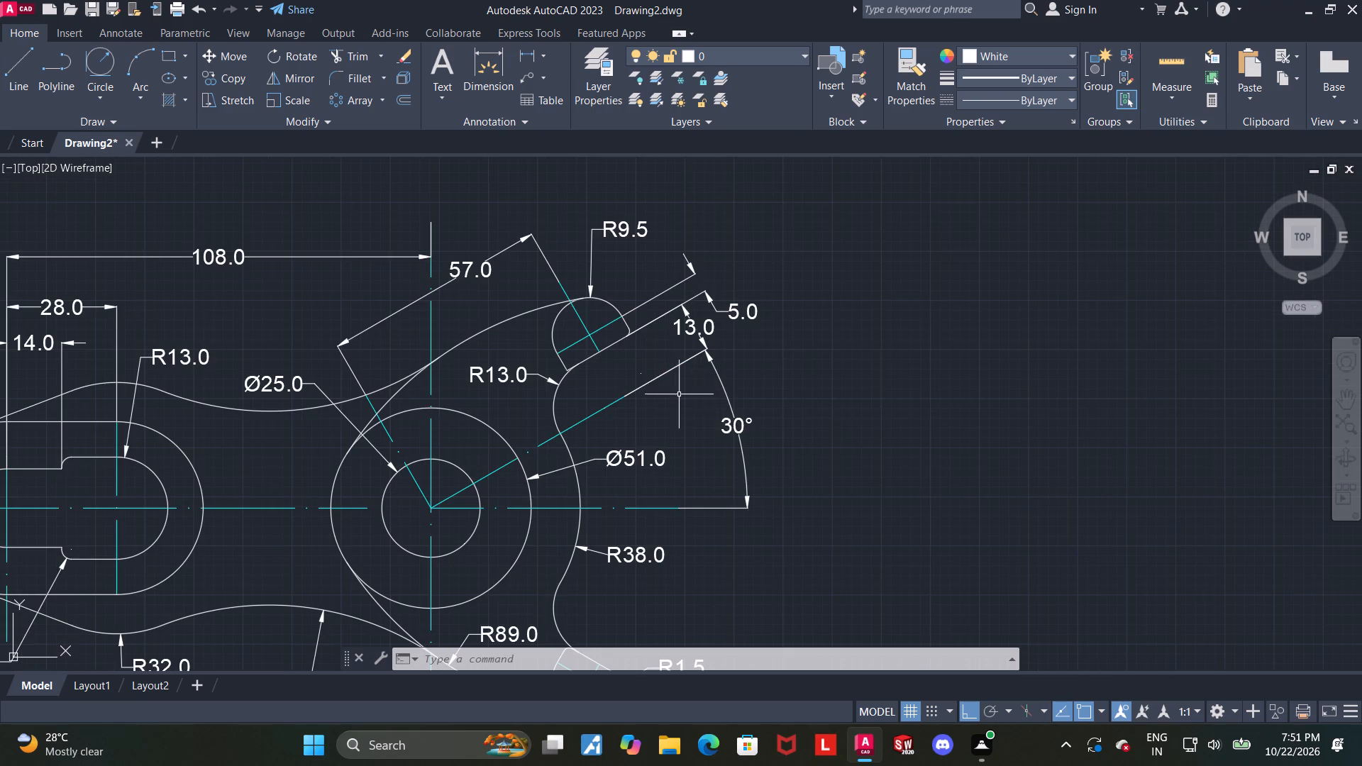
pyautogui.scroll(-1, 792, 377)
pyautogui.moveTo(847, 384); pyautogui.dragTo(960, 341, button='middle')
# Modify the Standard dimension style so that both dimension lines and extension lines are red.
pyautogui.press('d')
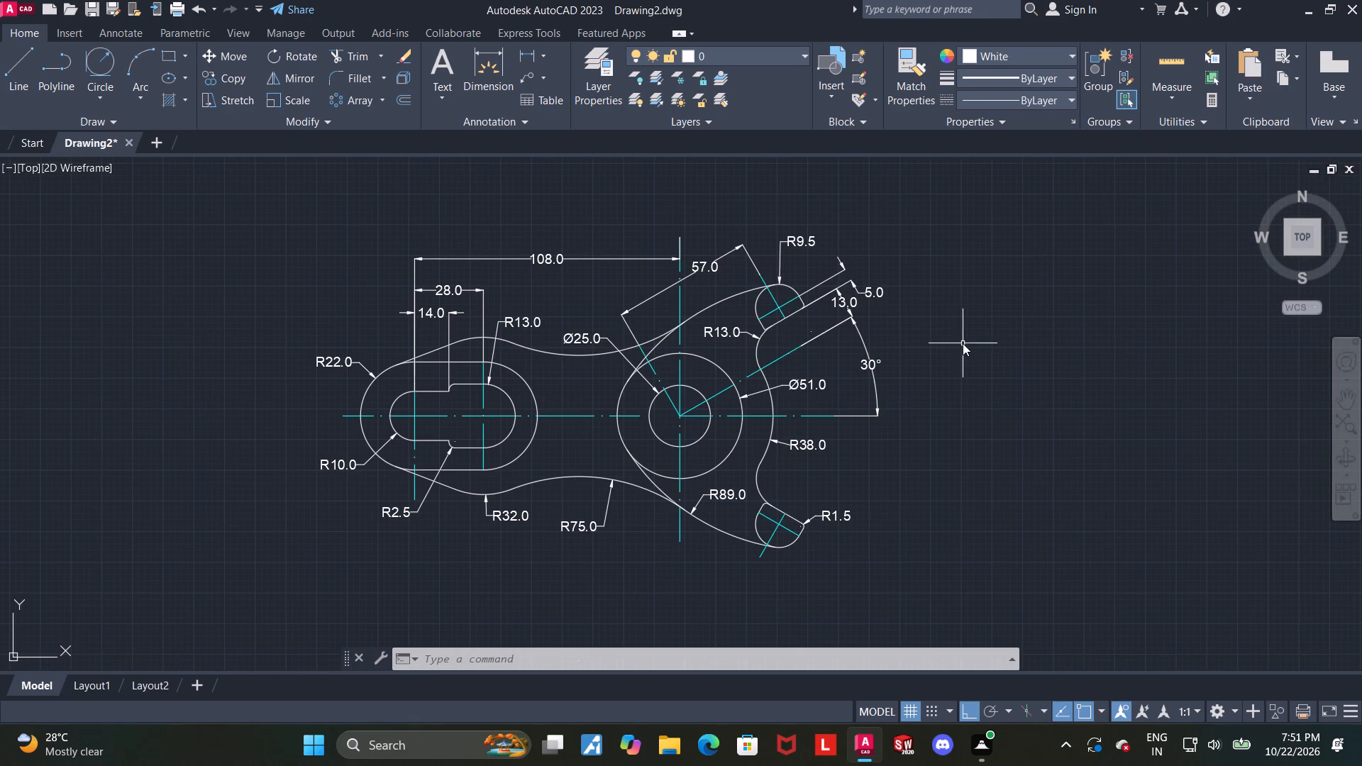
pyautogui.press('Return')
pyautogui.click(897, 322)
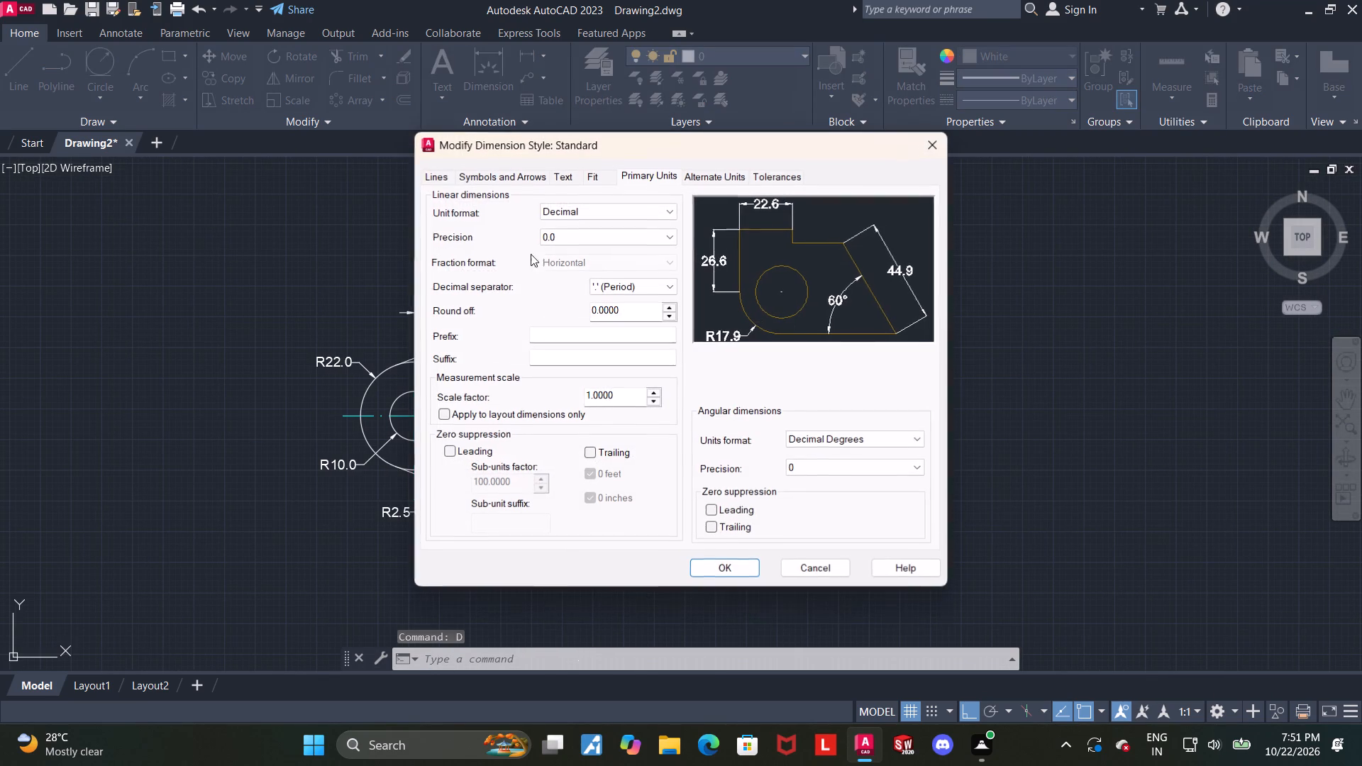
pyautogui.click(437, 173)
pyautogui.click(551, 205)
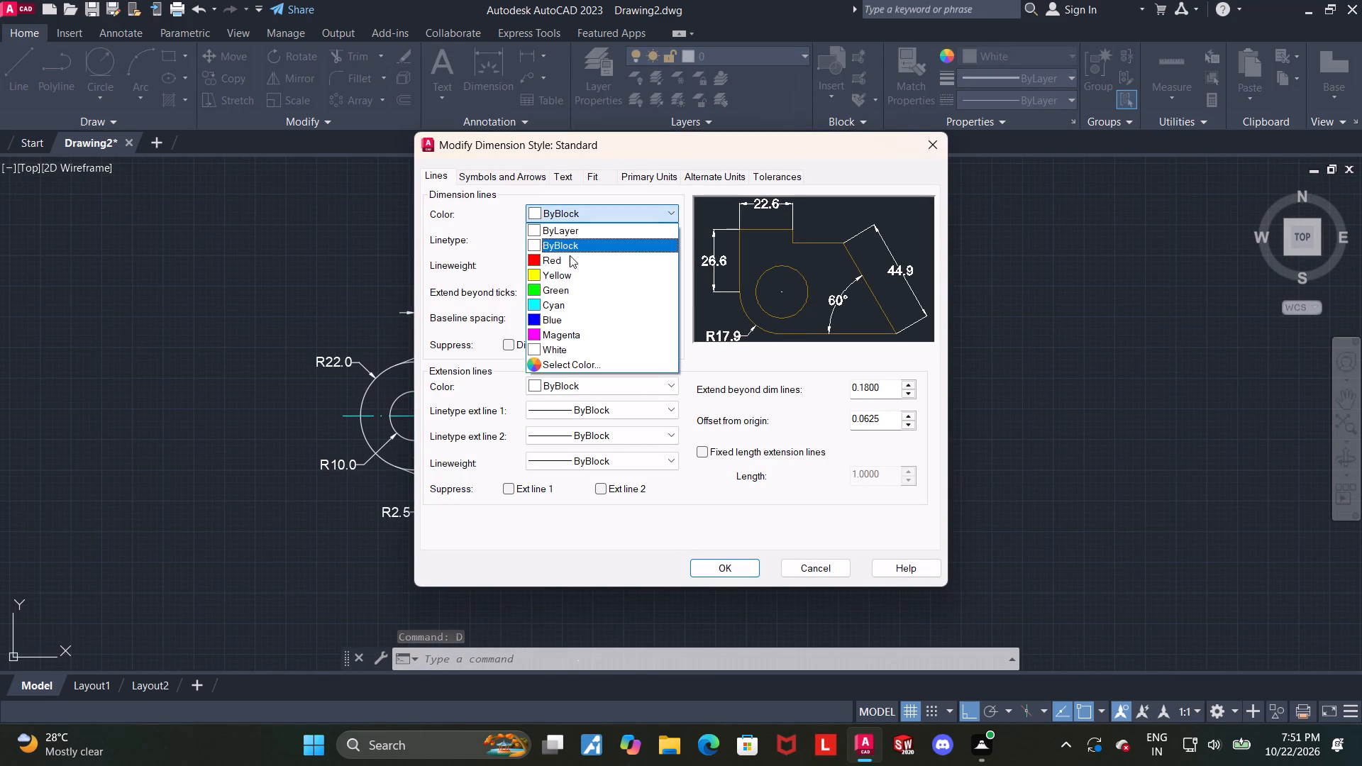
pyautogui.click(570, 258)
pyautogui.click(556, 387)
pyautogui.click(552, 428)
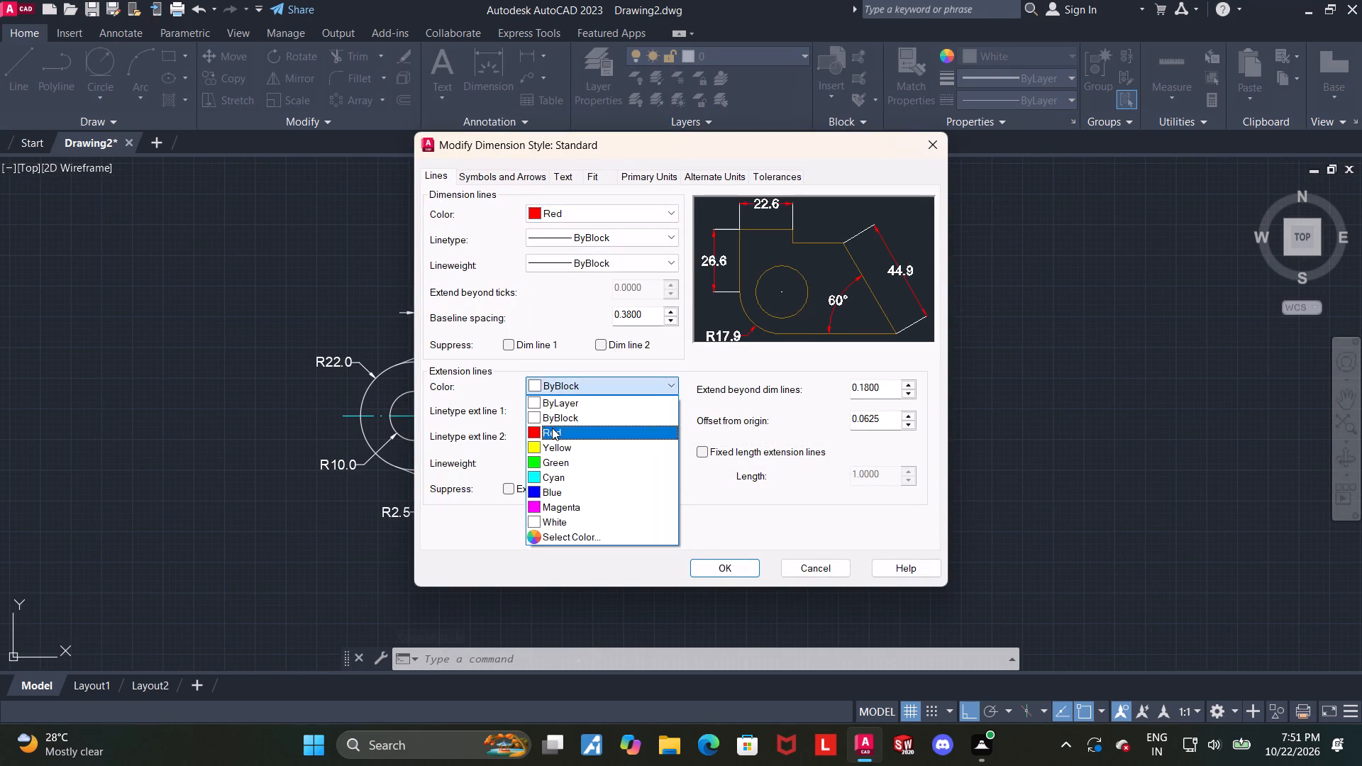
pyautogui.click(711, 561)
pyautogui.click(805, 500)
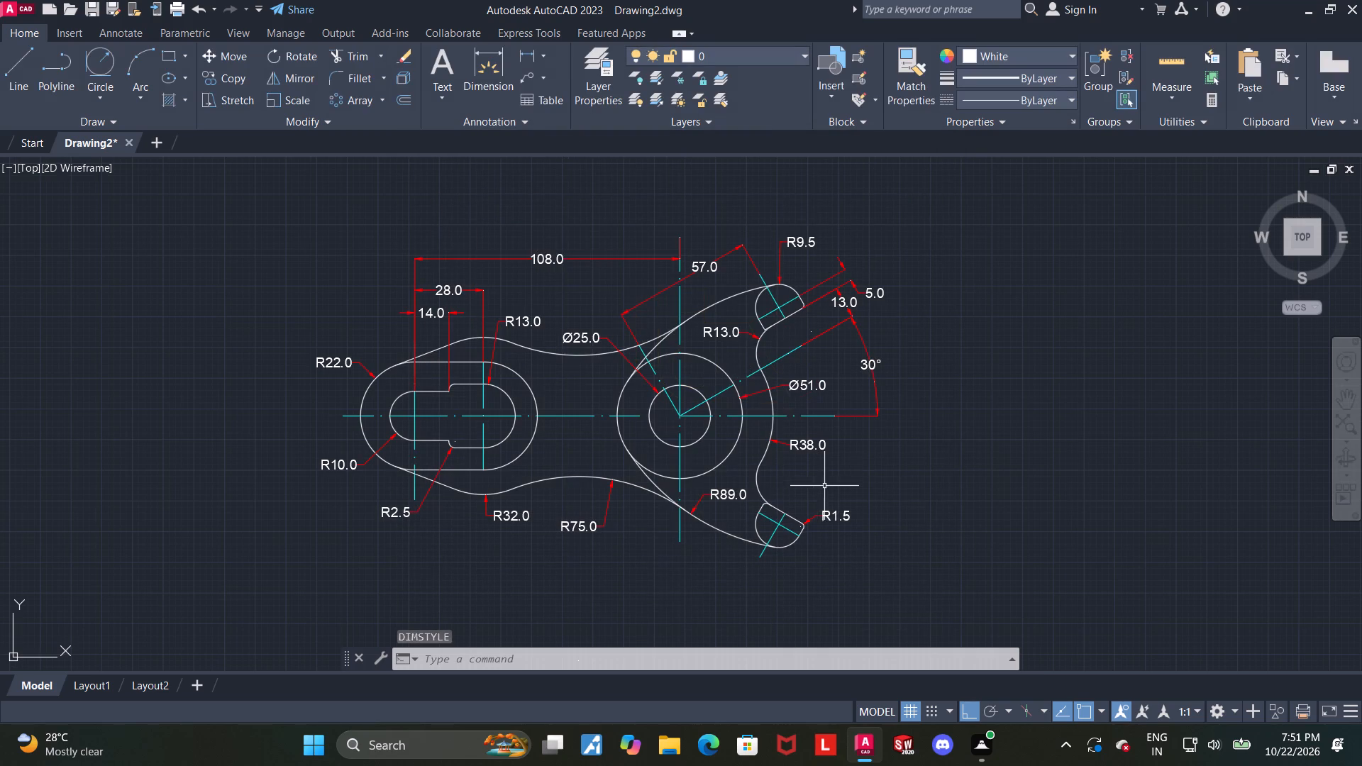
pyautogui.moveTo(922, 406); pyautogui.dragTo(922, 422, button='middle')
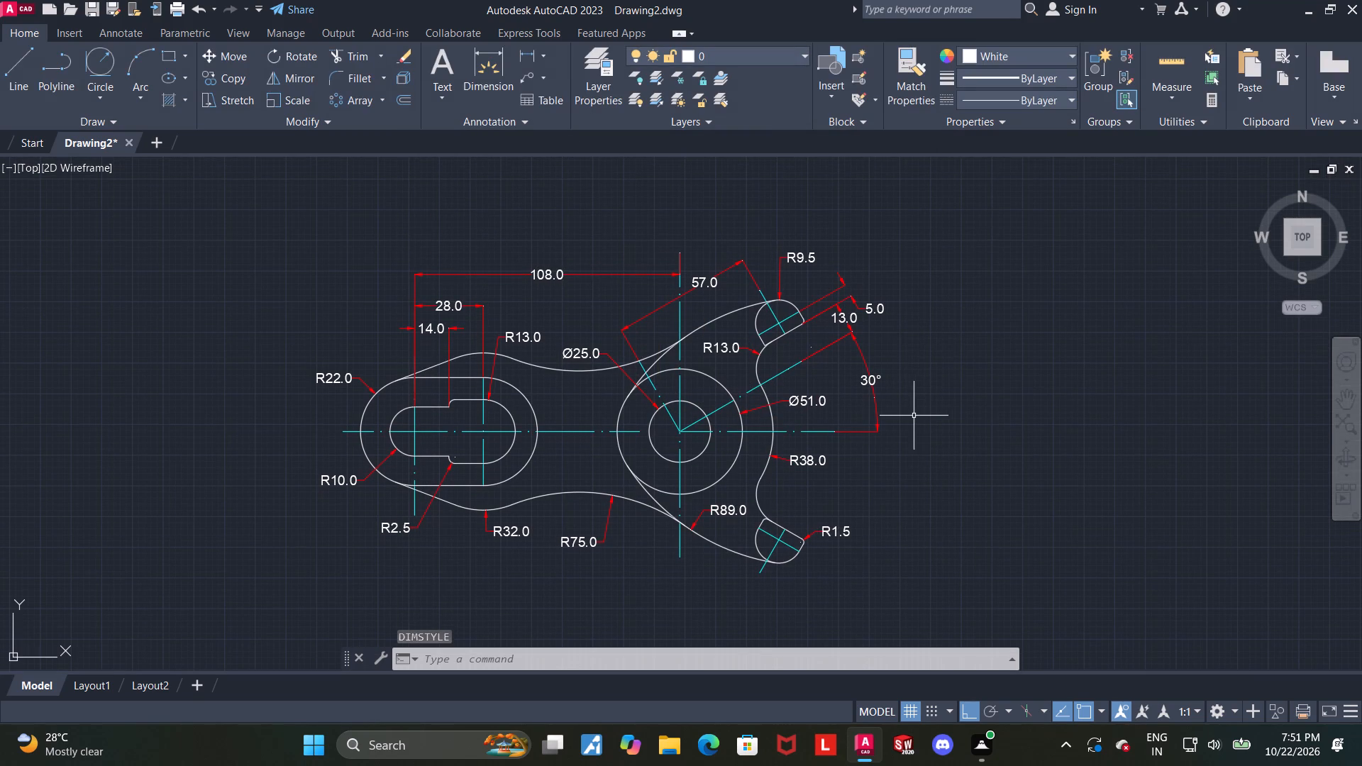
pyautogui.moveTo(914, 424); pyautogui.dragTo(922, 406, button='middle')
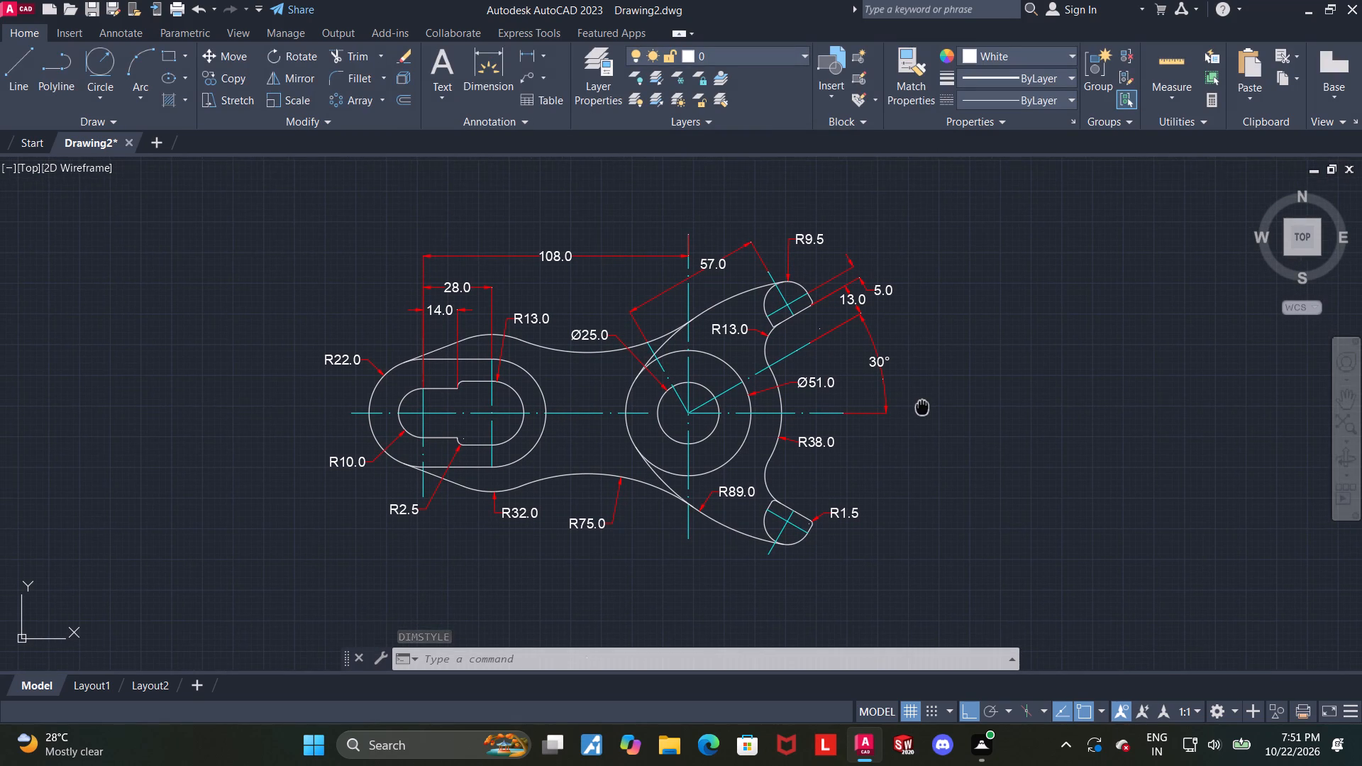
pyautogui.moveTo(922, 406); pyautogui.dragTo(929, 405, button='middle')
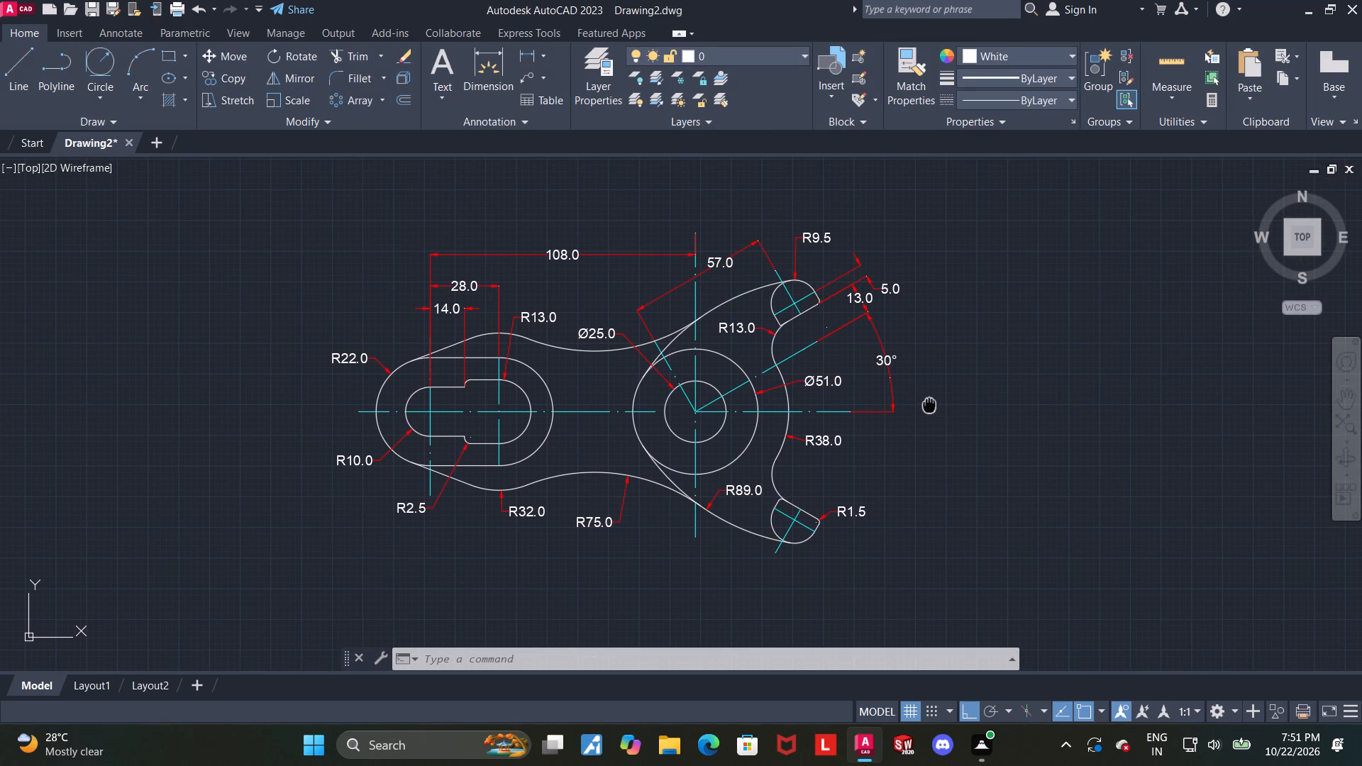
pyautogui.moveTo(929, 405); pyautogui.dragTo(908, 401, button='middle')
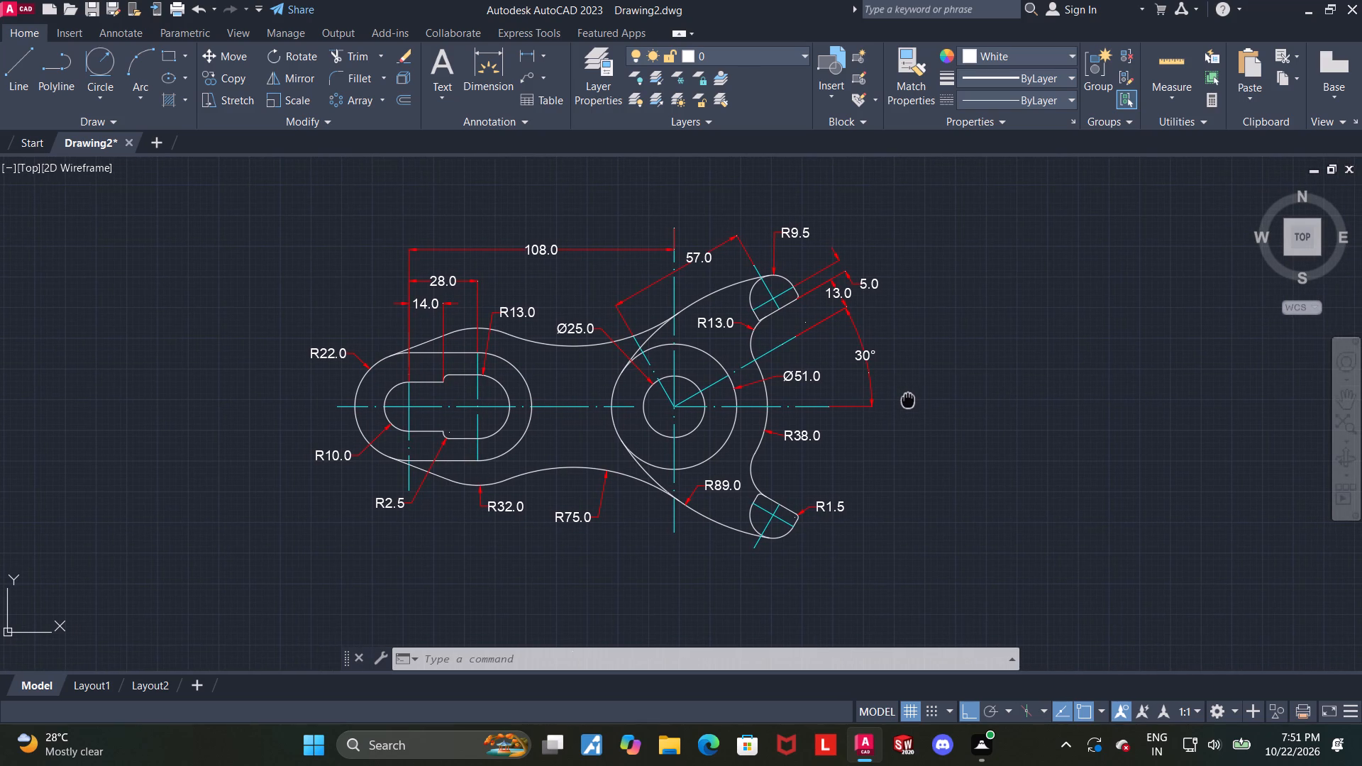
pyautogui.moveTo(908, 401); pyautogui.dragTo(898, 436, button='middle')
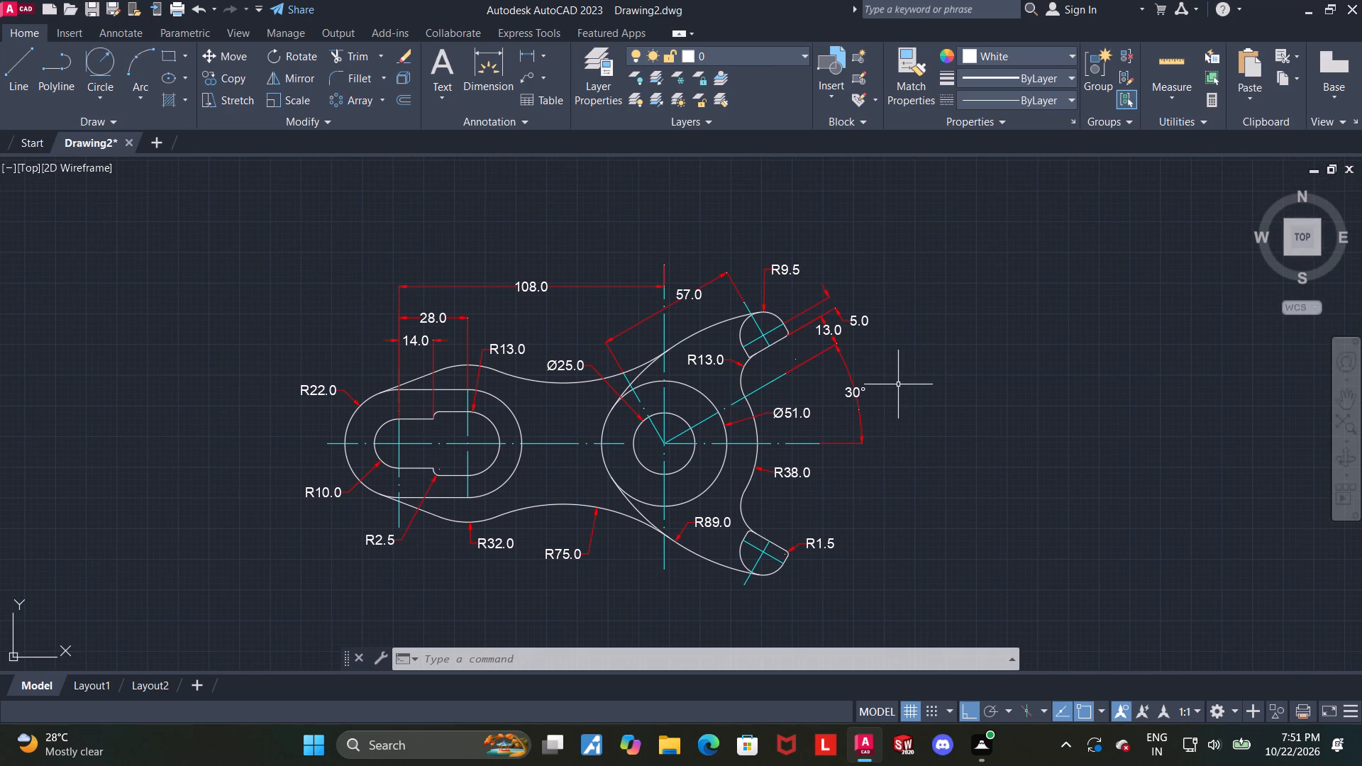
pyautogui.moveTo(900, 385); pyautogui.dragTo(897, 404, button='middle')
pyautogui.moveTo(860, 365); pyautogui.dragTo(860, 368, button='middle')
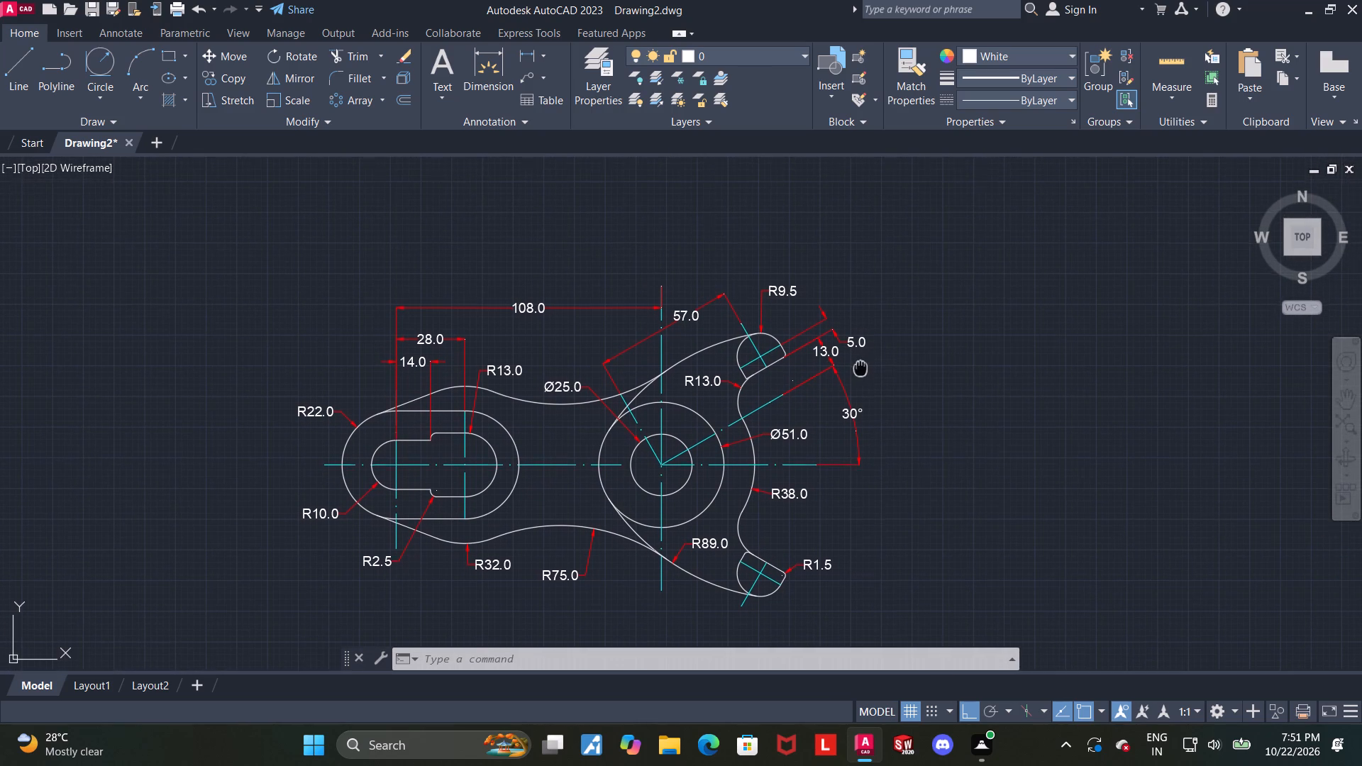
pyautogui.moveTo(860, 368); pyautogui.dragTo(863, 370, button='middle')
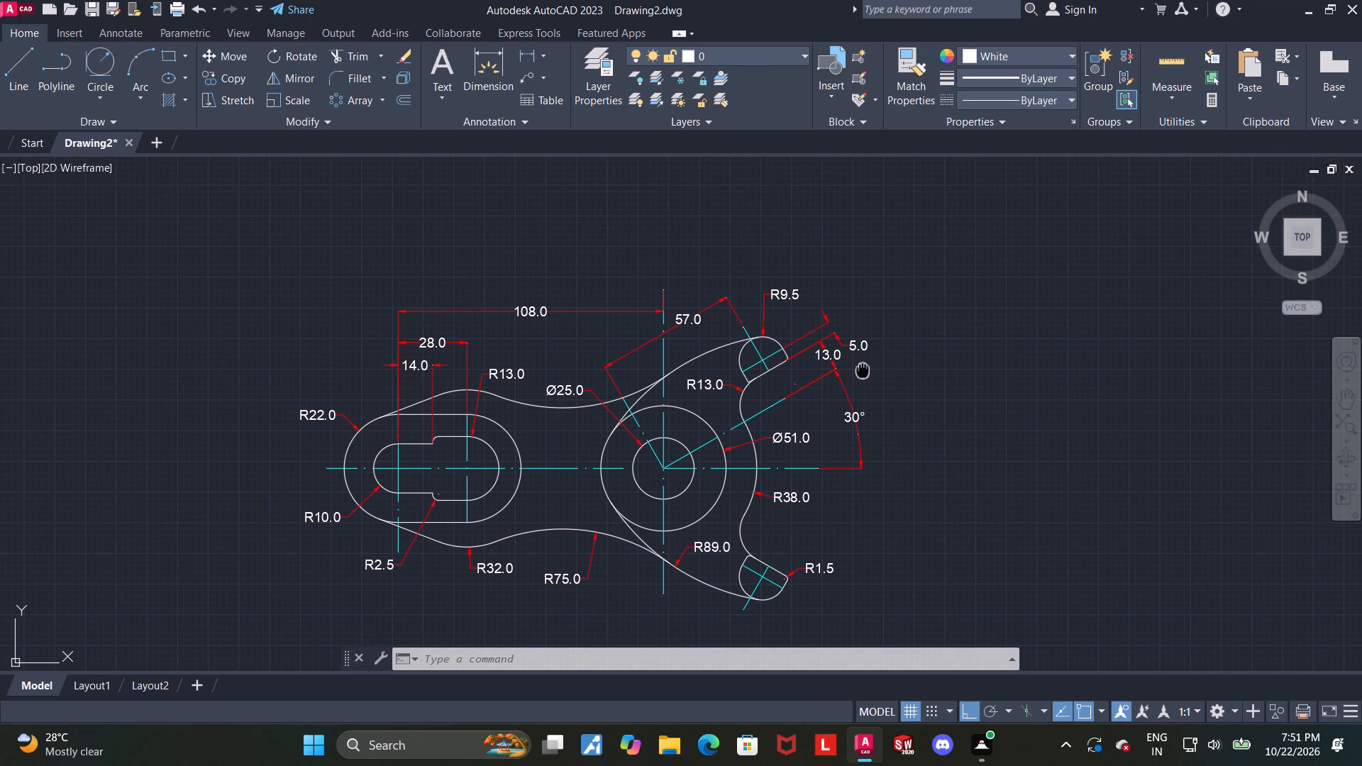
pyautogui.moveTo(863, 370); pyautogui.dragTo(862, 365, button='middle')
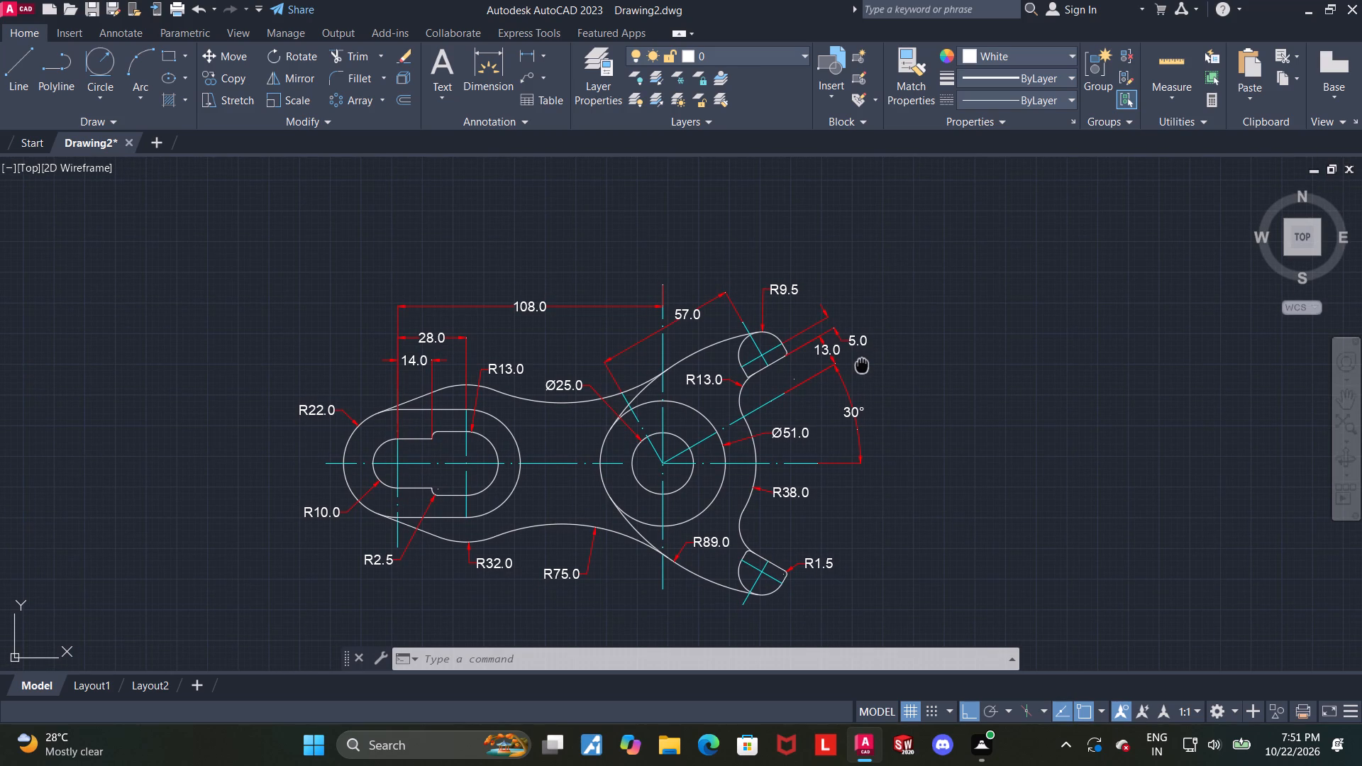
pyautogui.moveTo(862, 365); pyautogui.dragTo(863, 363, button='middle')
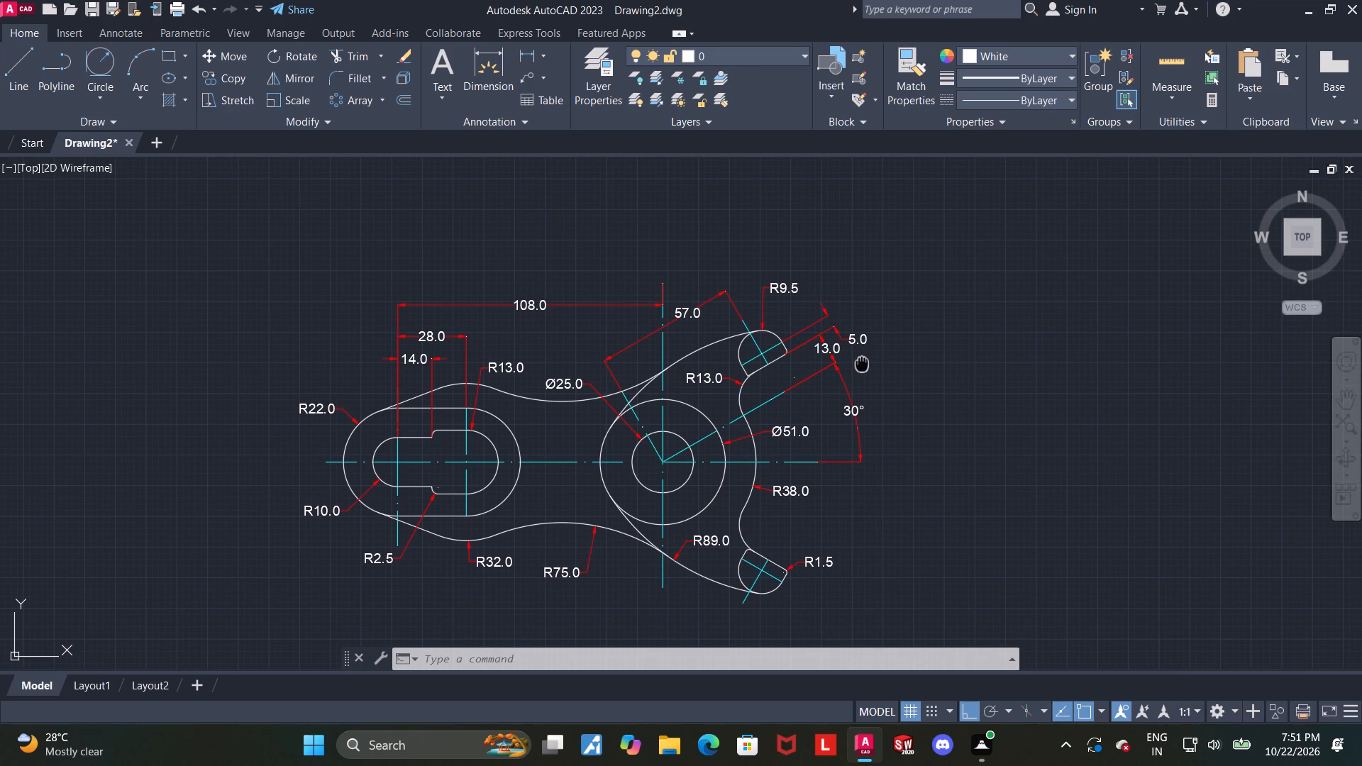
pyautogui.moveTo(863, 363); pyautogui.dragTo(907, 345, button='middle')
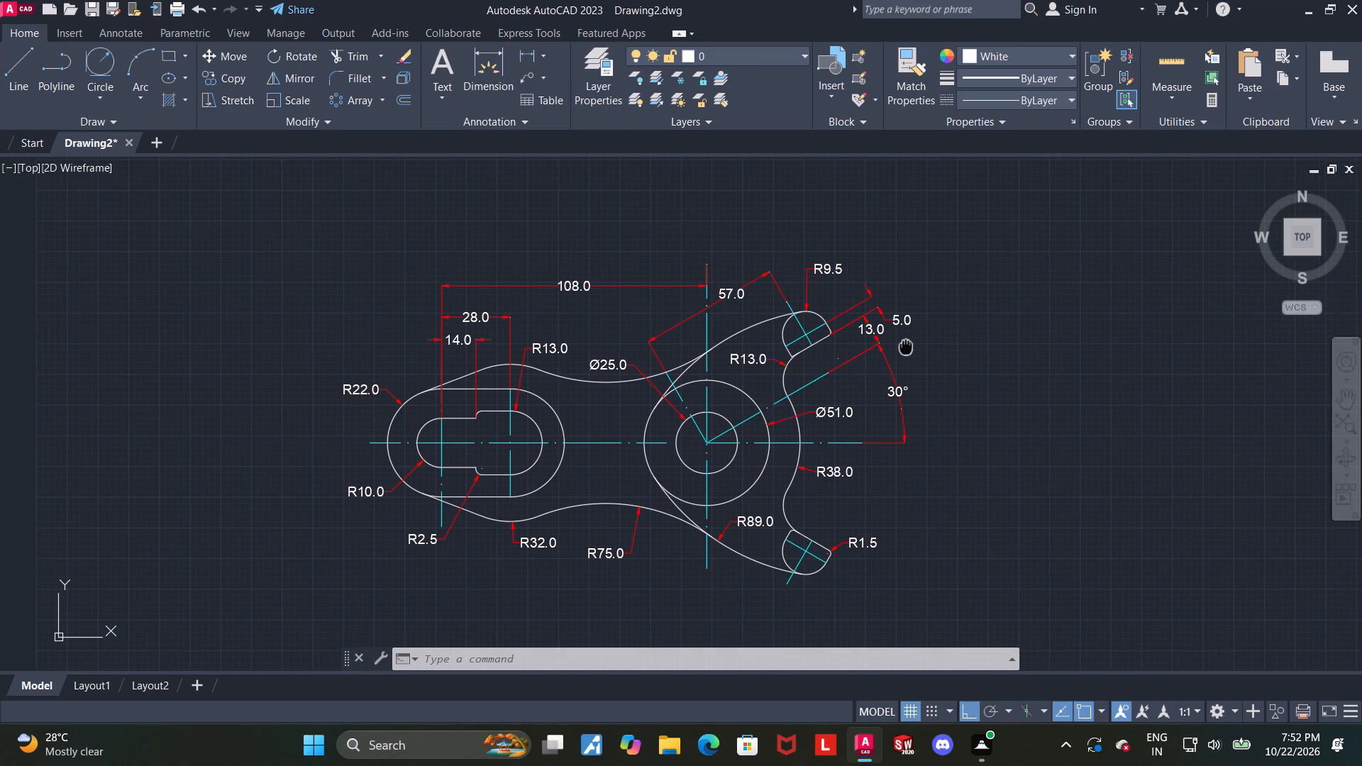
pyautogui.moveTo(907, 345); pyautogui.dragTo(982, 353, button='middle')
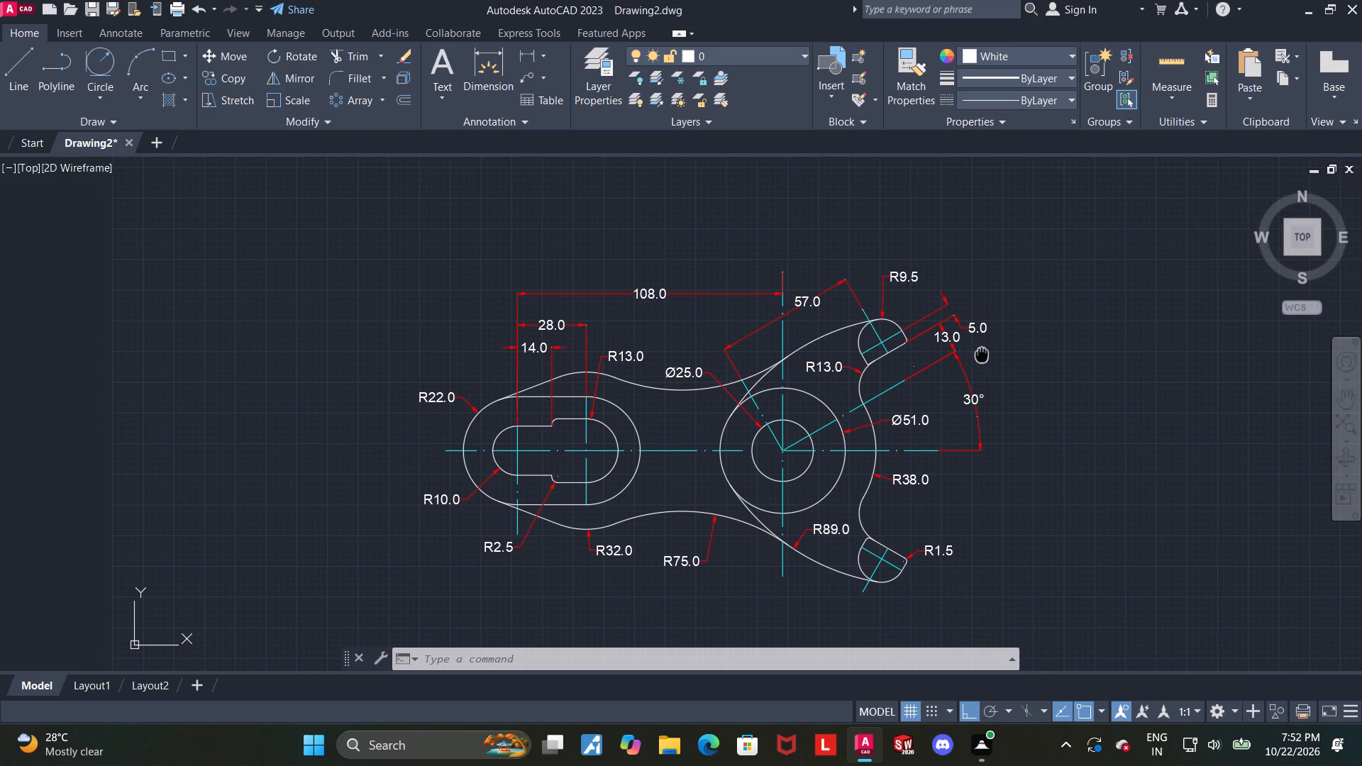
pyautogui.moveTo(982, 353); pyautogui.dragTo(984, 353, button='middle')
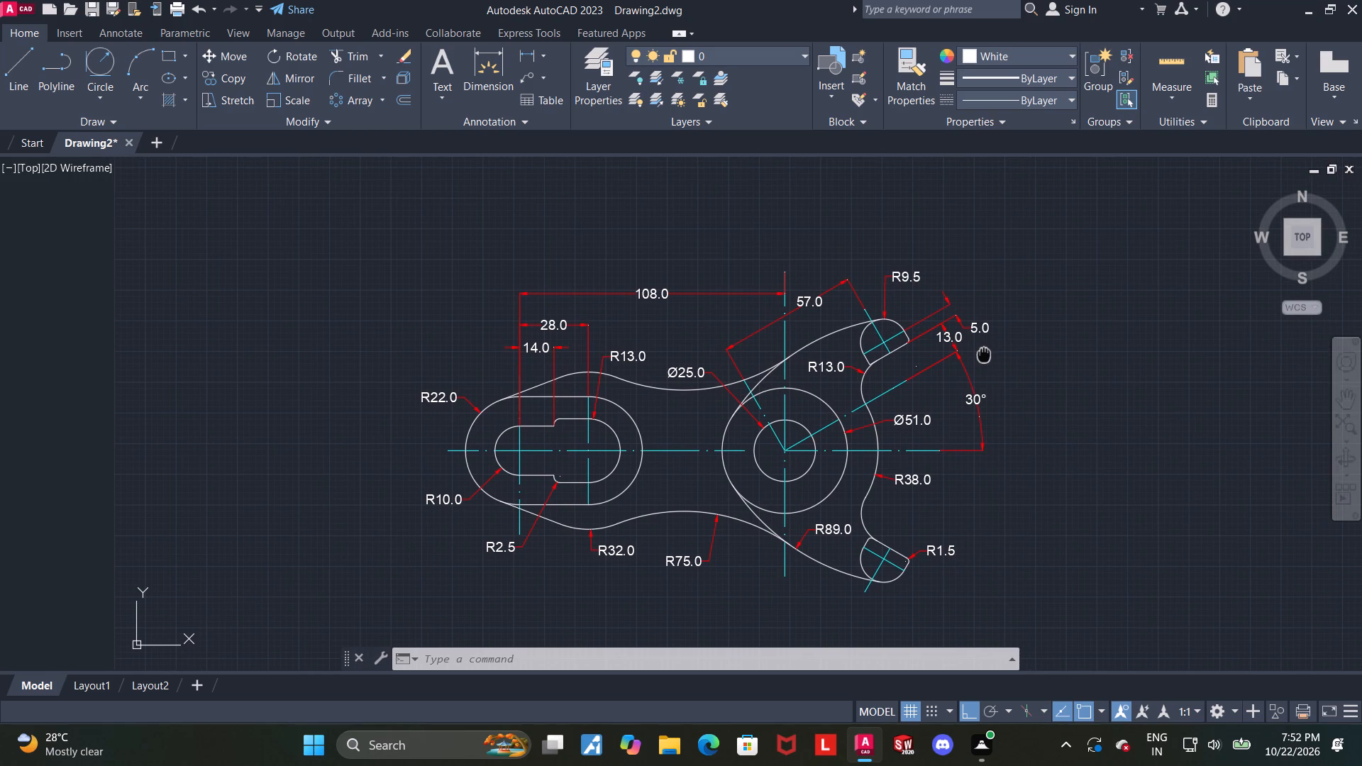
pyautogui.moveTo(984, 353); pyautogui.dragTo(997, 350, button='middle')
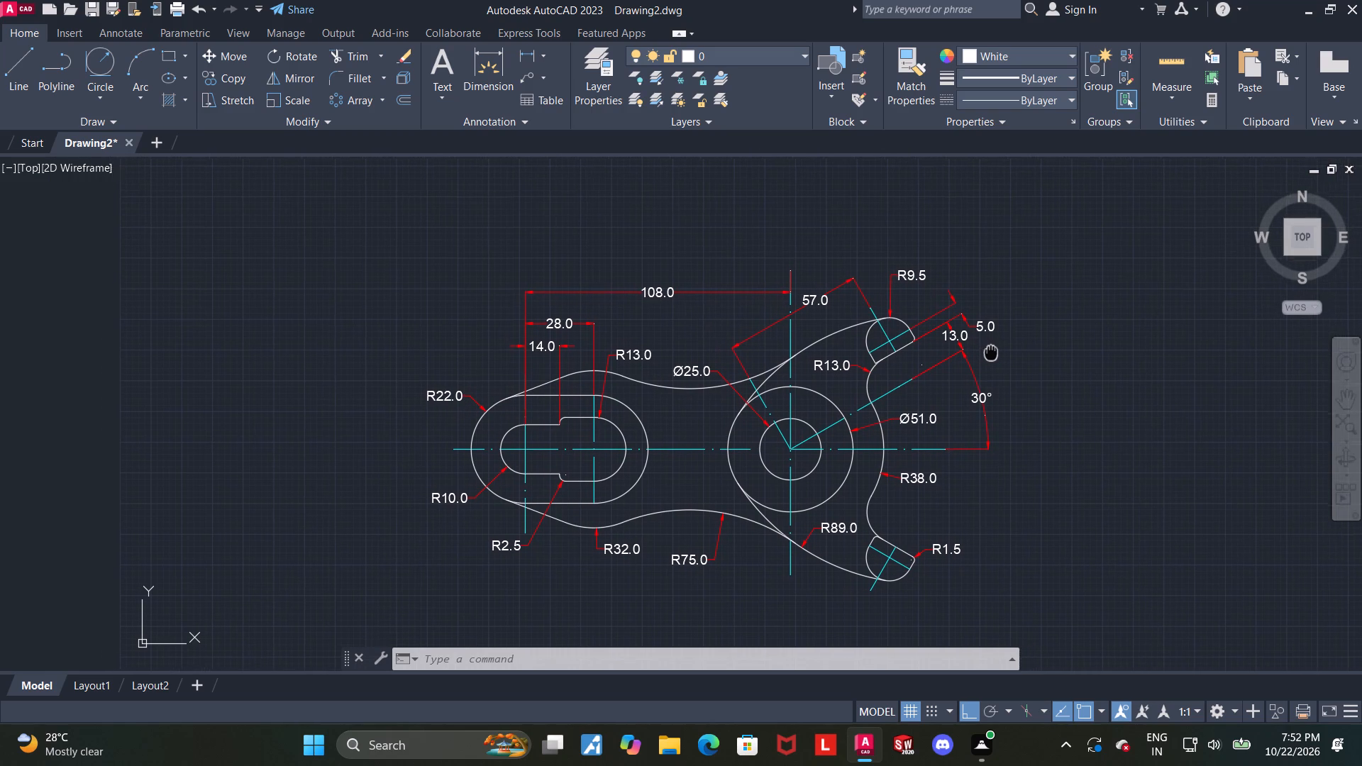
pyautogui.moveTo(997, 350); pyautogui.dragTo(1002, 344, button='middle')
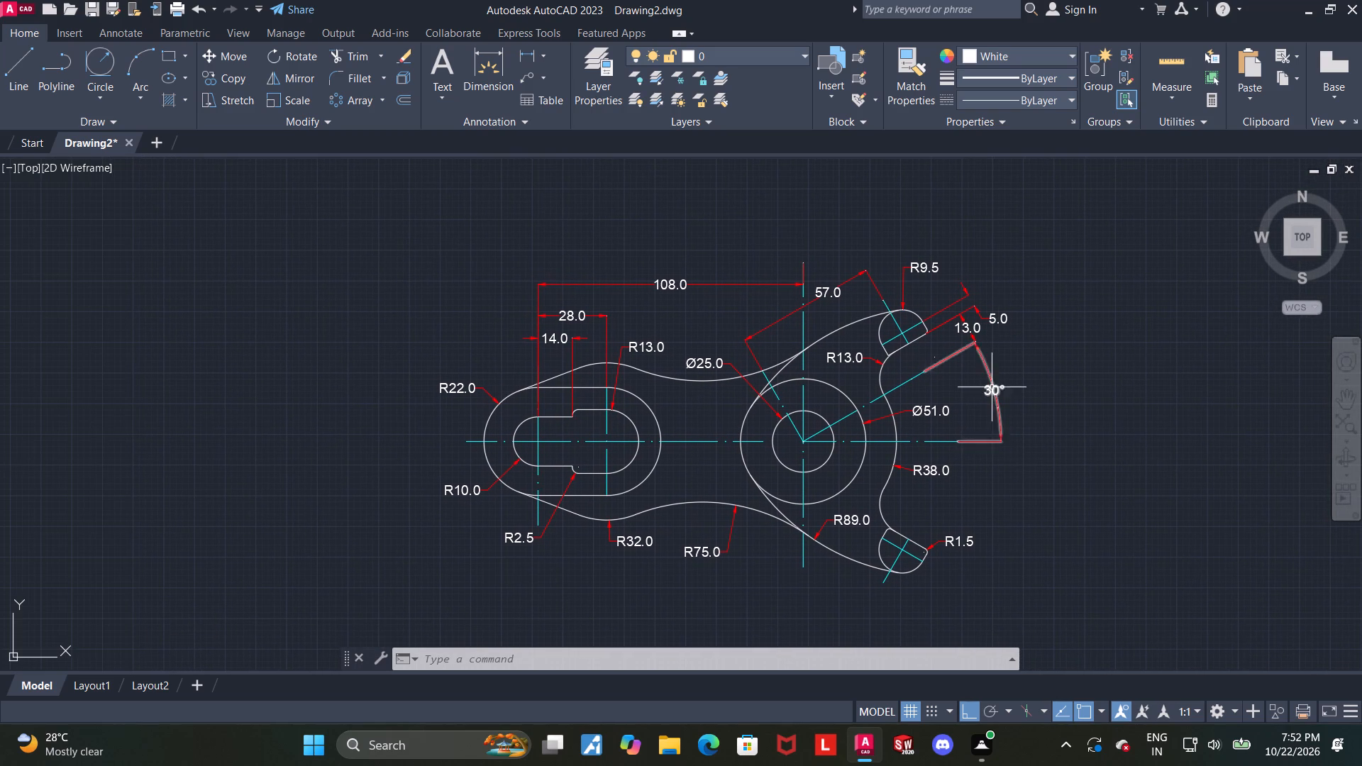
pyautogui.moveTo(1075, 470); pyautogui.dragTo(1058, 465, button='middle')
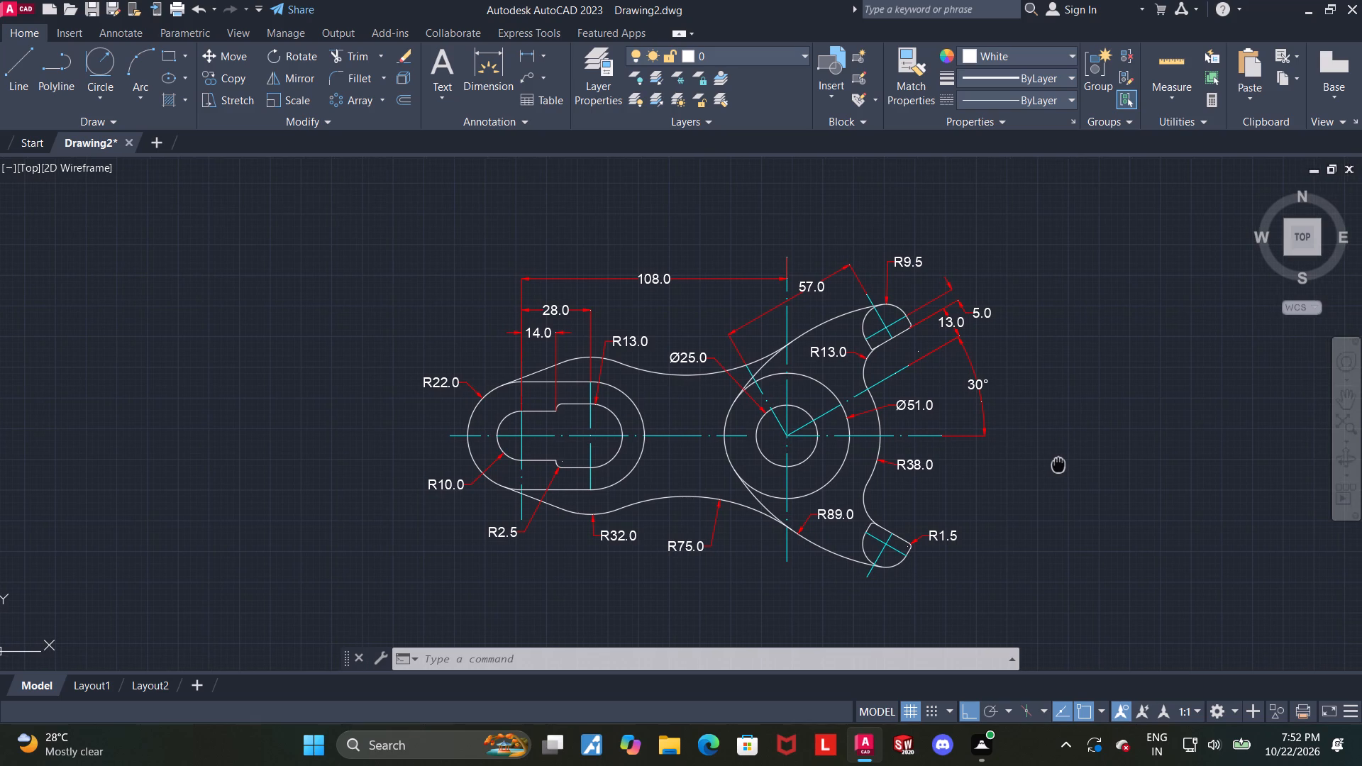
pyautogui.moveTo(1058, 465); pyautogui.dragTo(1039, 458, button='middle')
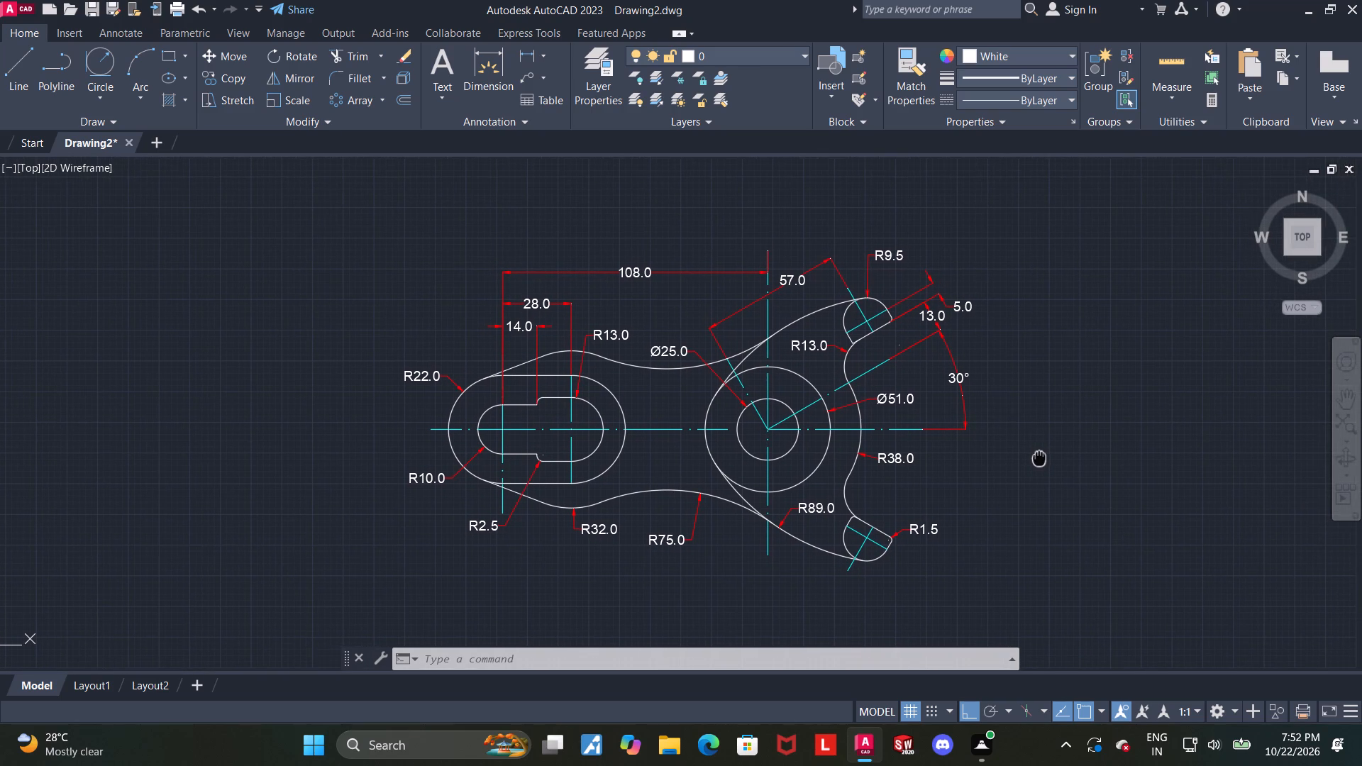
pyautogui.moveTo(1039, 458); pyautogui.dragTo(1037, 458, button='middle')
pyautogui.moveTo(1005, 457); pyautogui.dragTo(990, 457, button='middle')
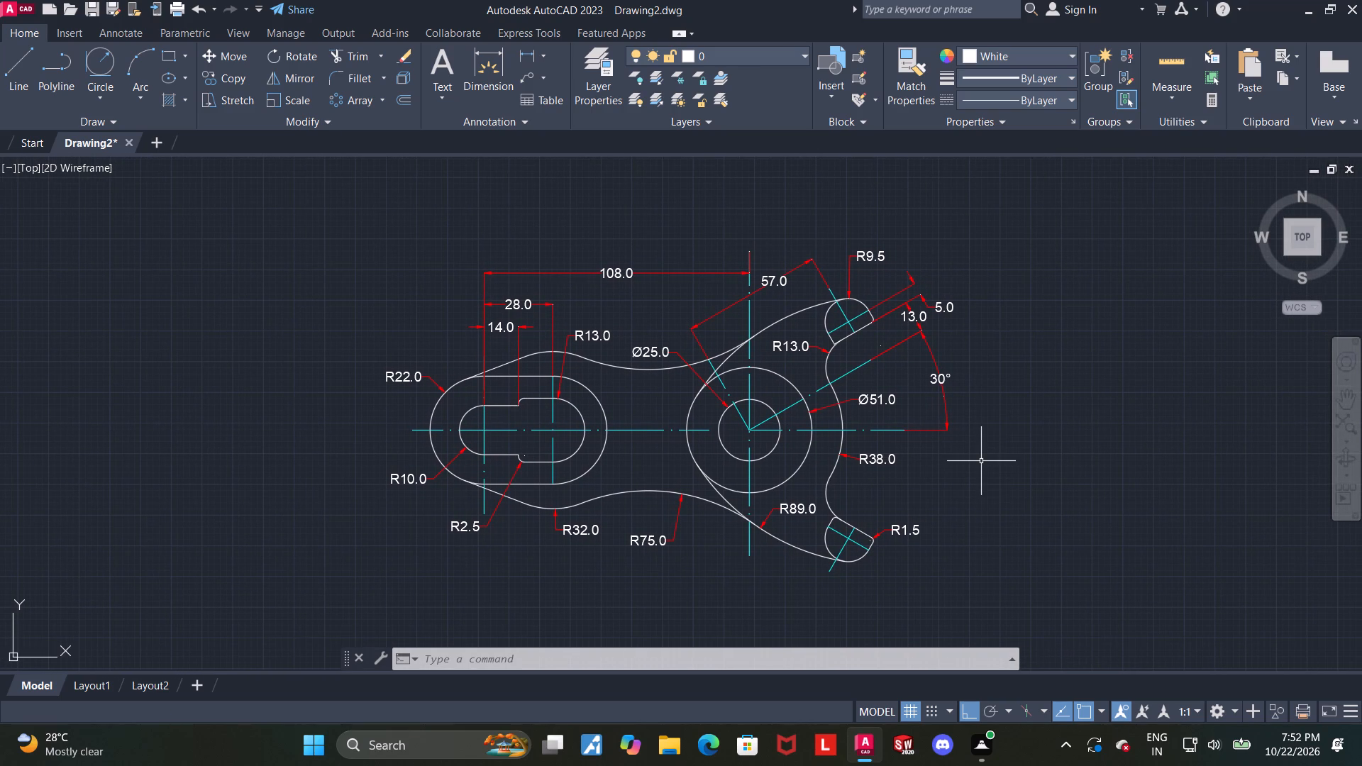
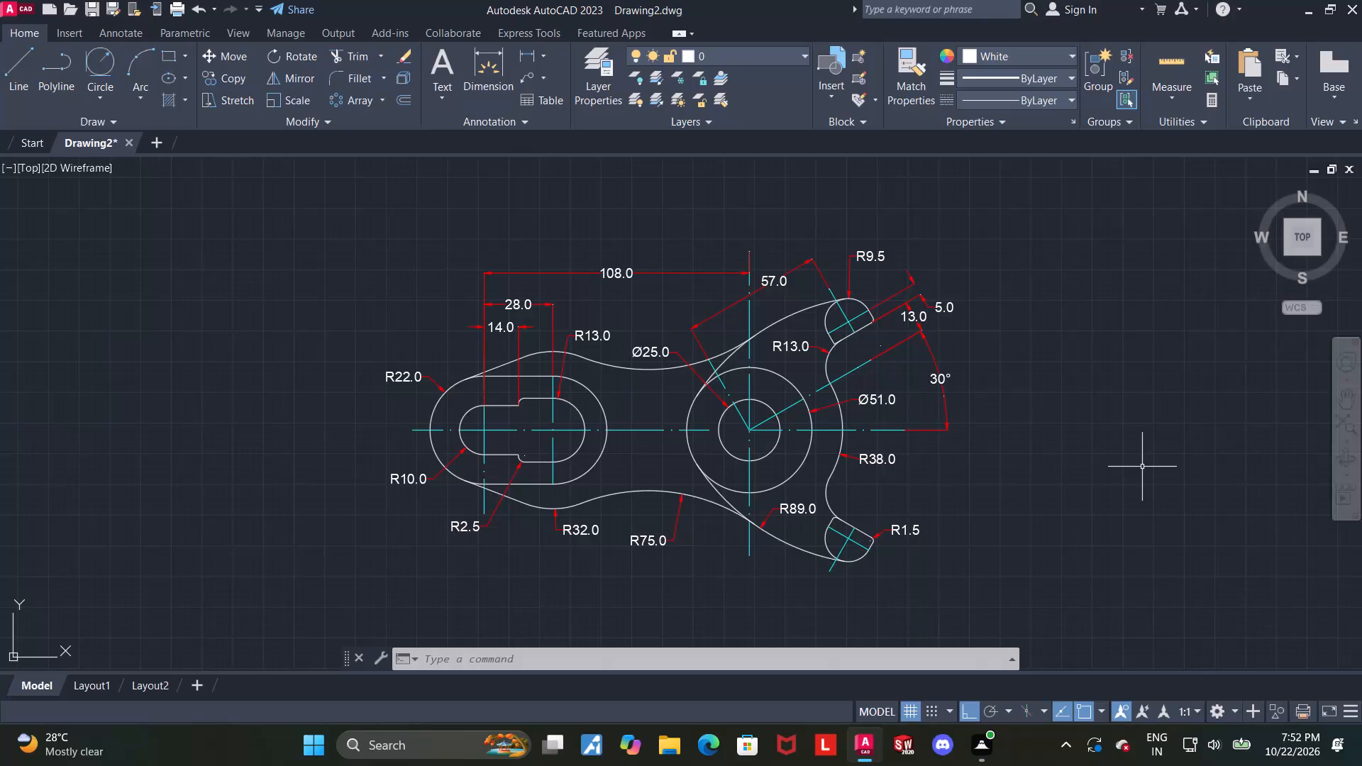
# Turn off command log file recording with LOGFILEOFF.
pyautogui.write('logfile')
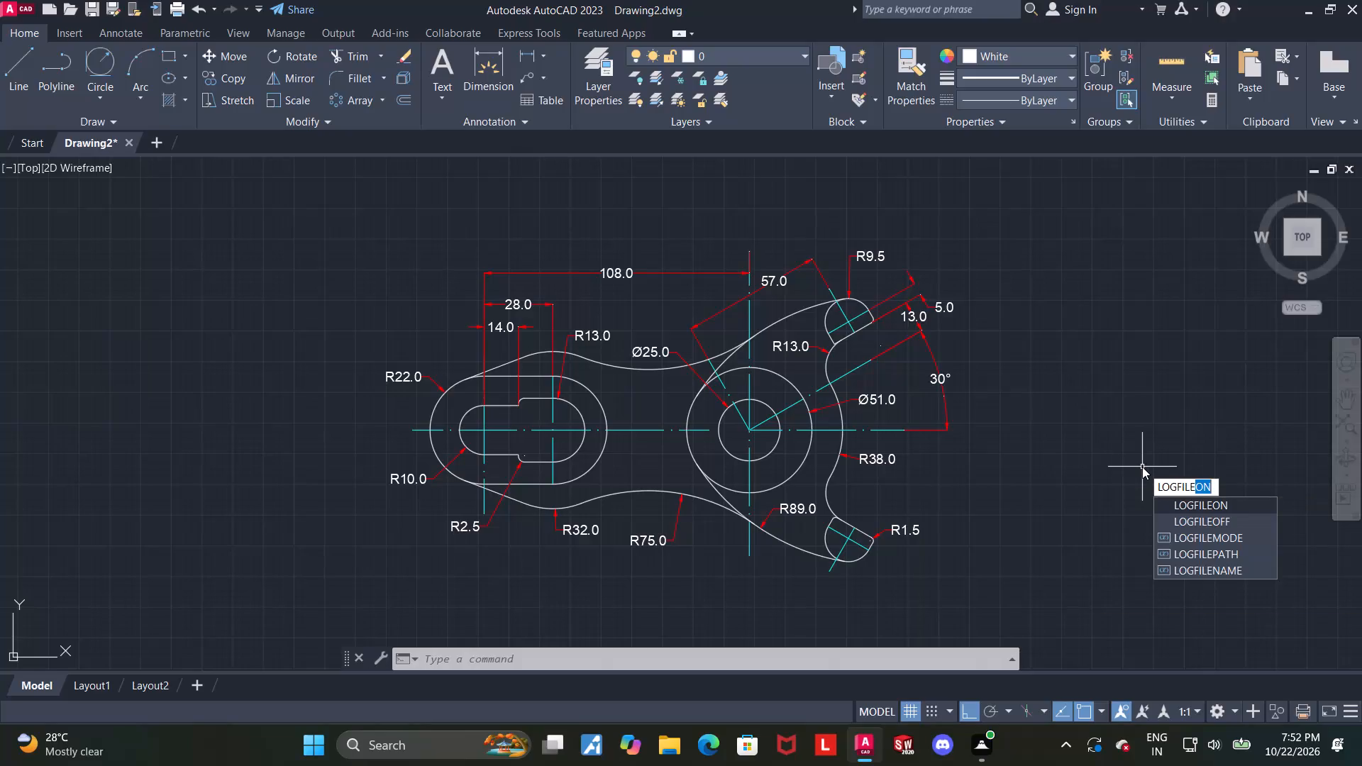
pyautogui.click(1186, 516)
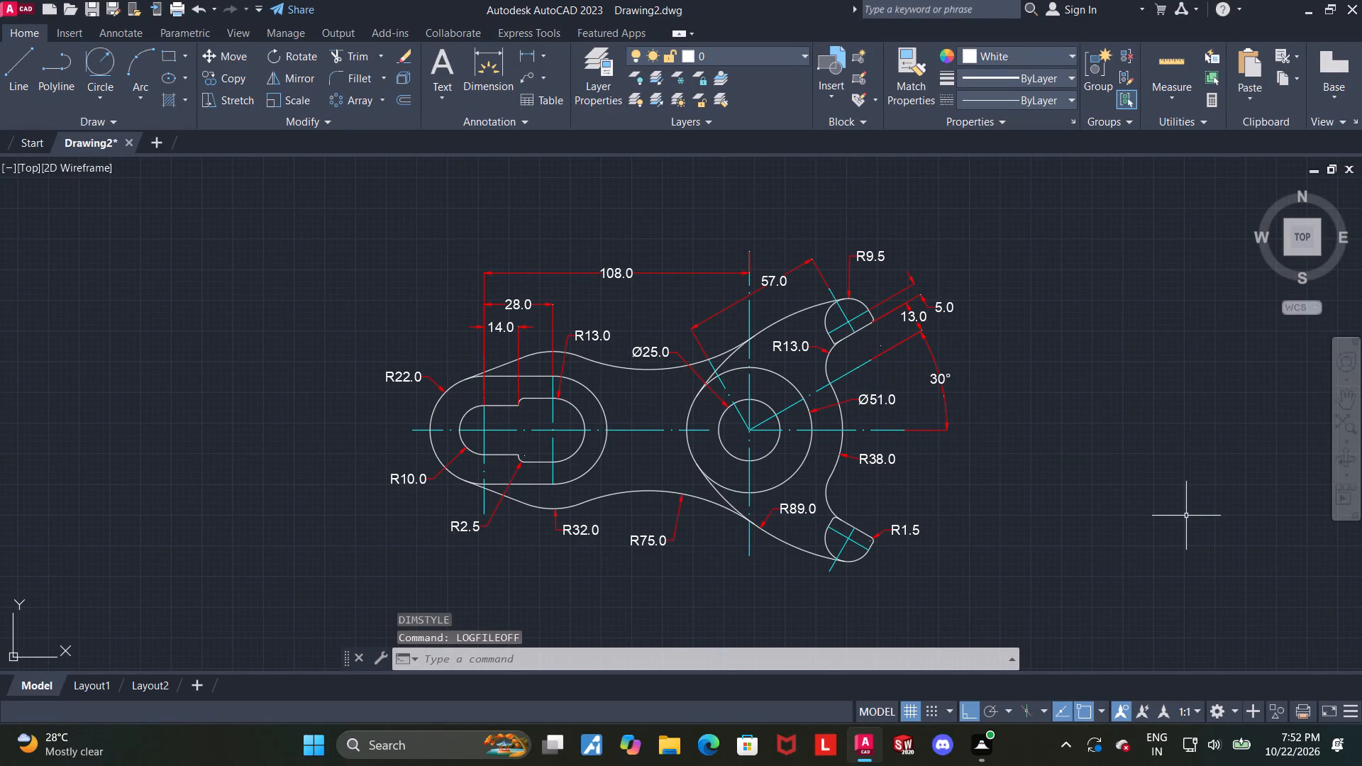
# Save the drawing as a DWG in the Downloads folder, with a file name starting with "bifurcater".
pyautogui.hotkey('ctrl', 's')
pyautogui.write('bifuc')
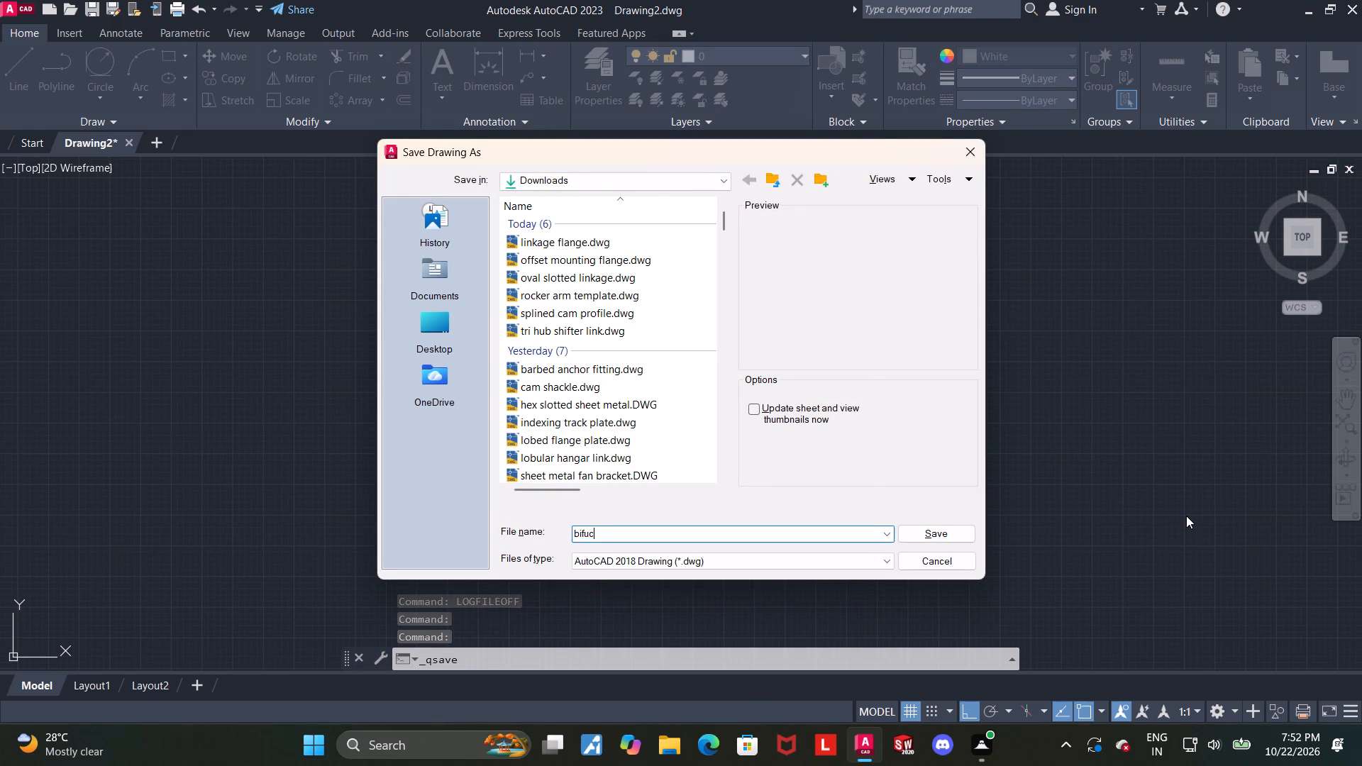
pyautogui.press('BackSpace')
pyautogui.write('rcater')
pyautogui.press('space')
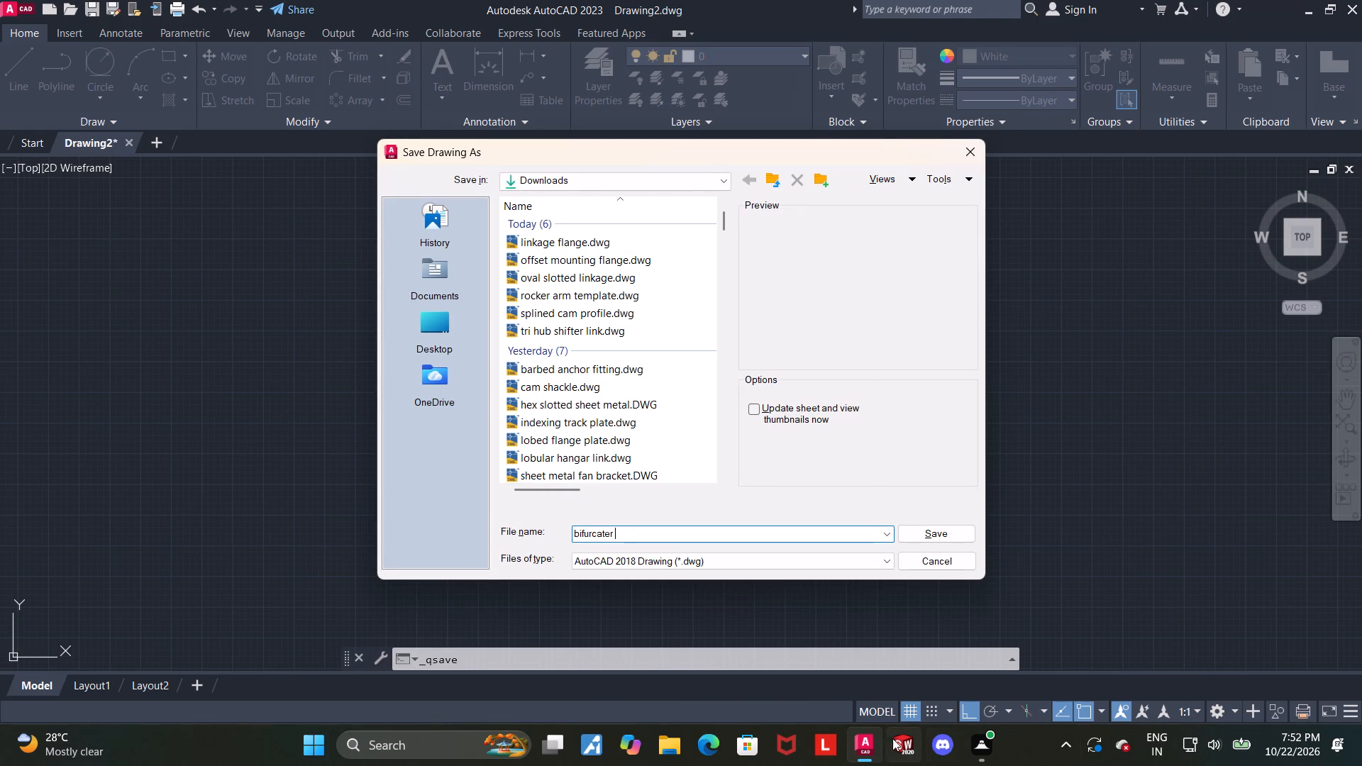
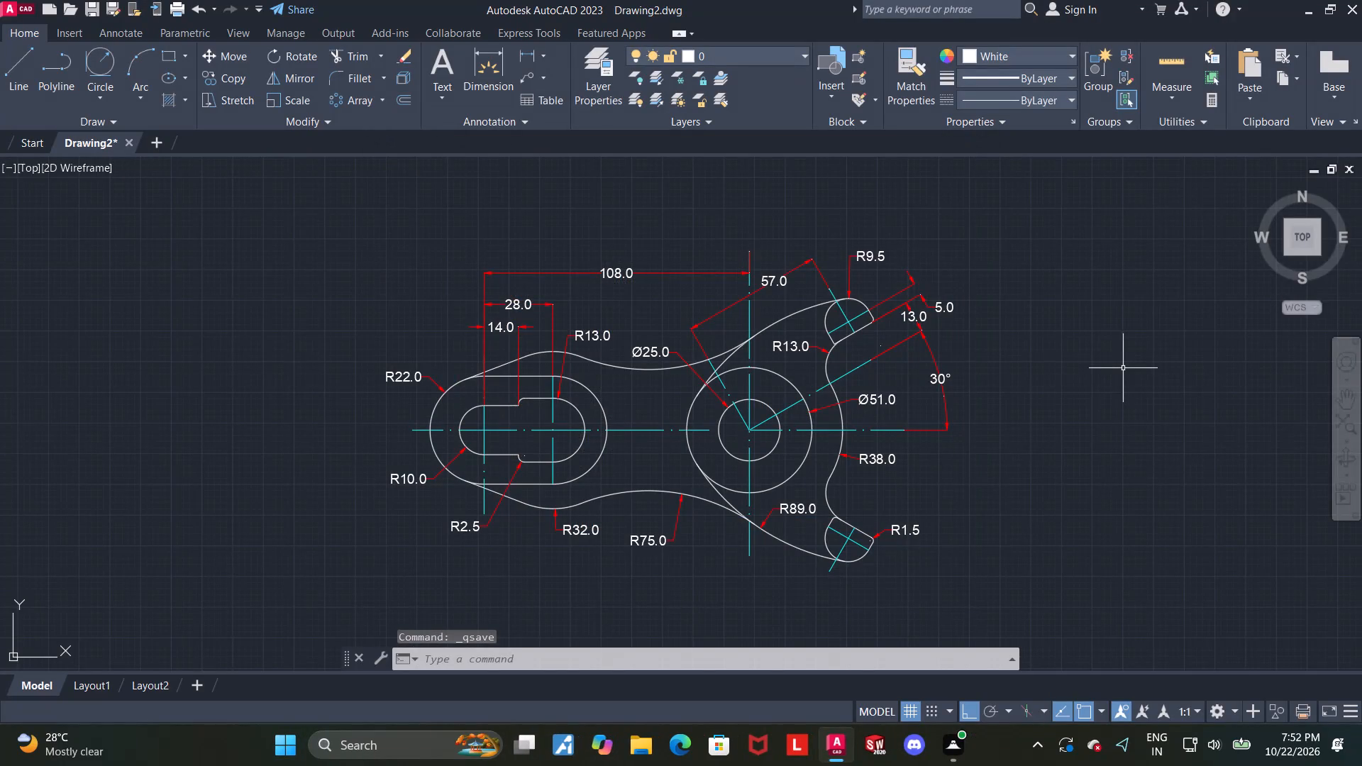
# Save the drawing as a DWG named "bifurcated control actuator" in the Downloads folder.
pyautogui.hotkey('ctrl', 's')
pyautogui.write('bifur')
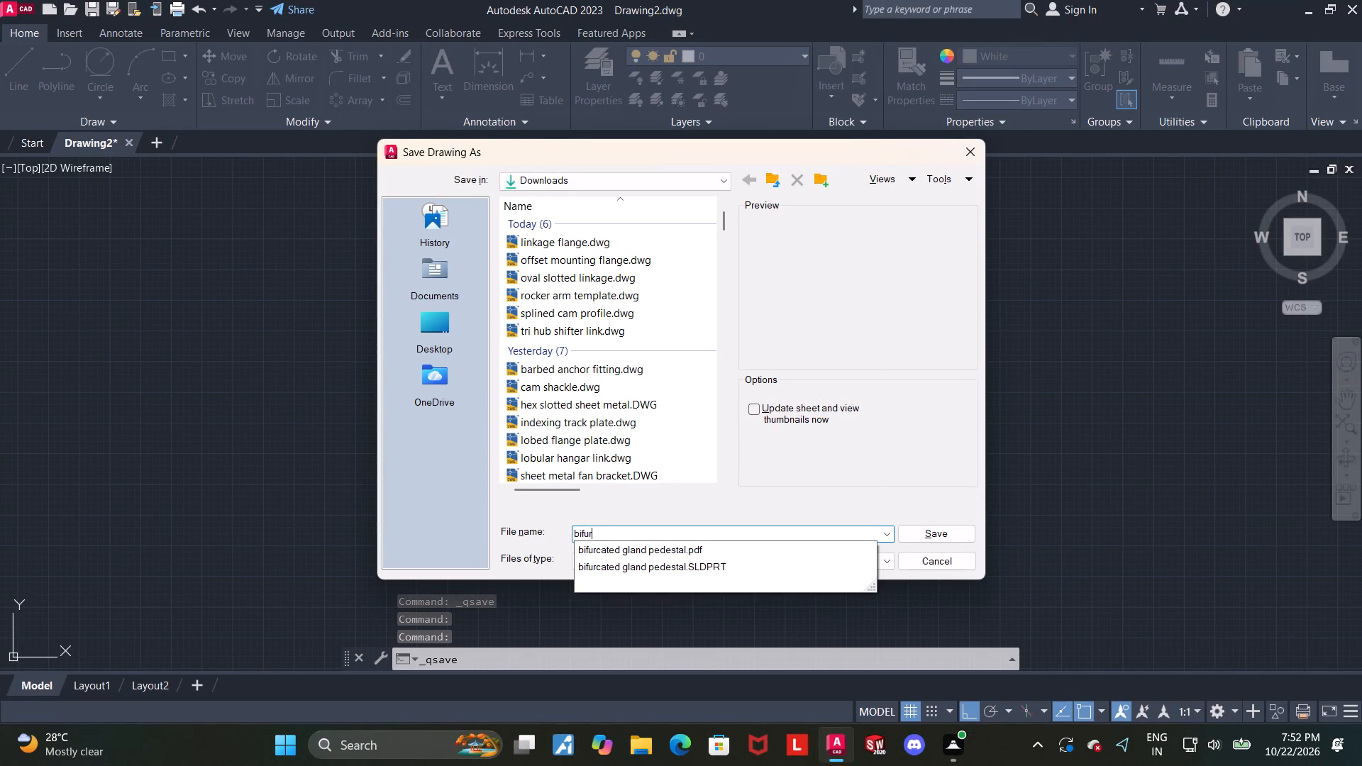
pyautogui.write('cated control c')
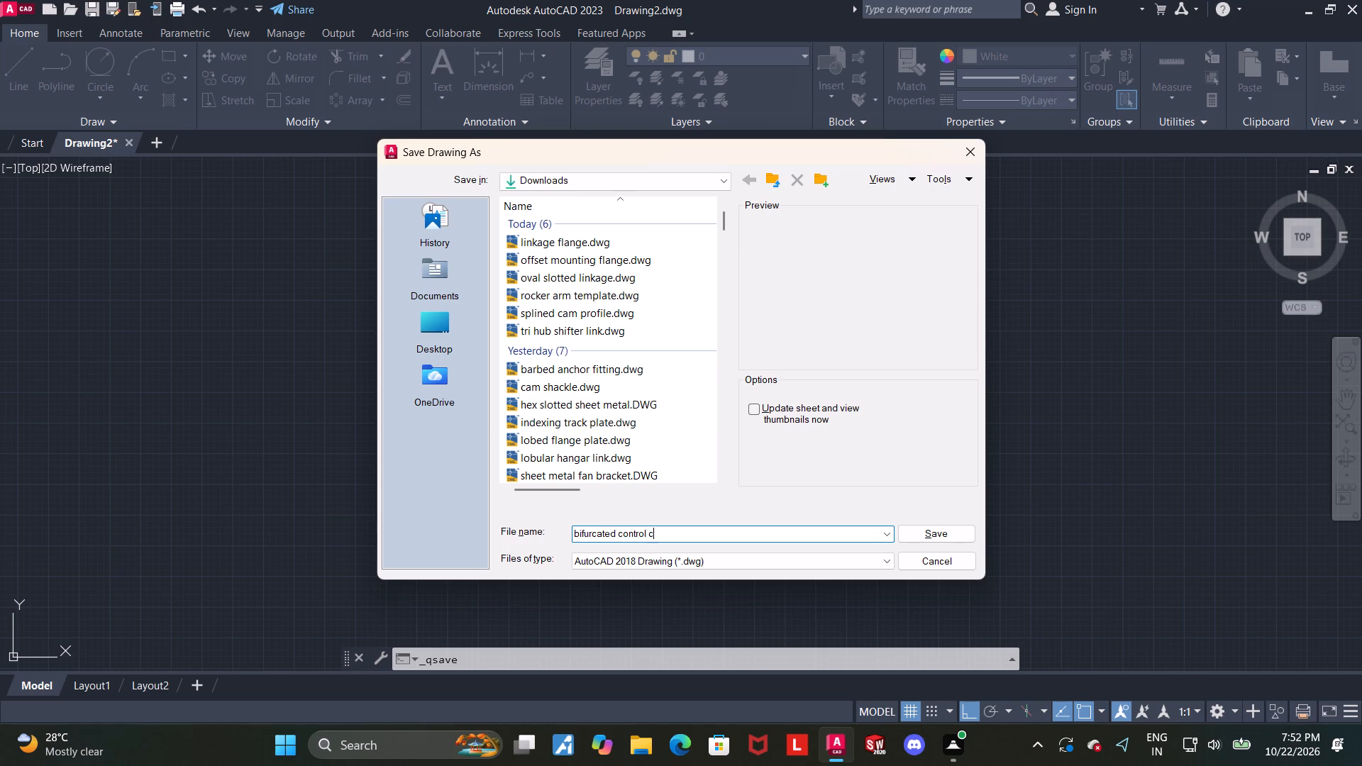
pyautogui.press('BackSpace')
pyautogui.write('actuator')
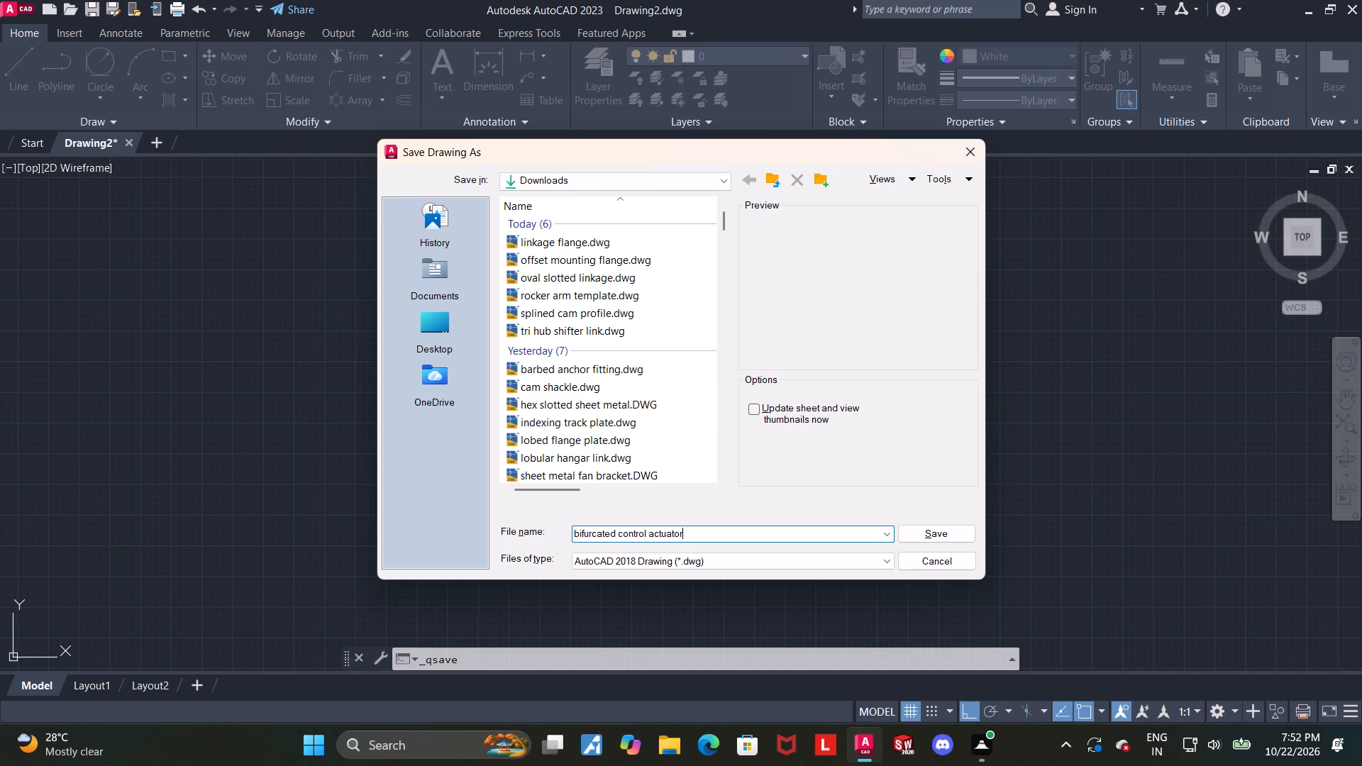
pyautogui.press('Return')
# Set up a plot with the DWG To PDF.pc3 plotter, ISO A4 (297.00 x 210.00 MM) paper and the plot centered.
pyautogui.write('plot')
pyautogui.press('Return')
pyautogui.click(559, 243)
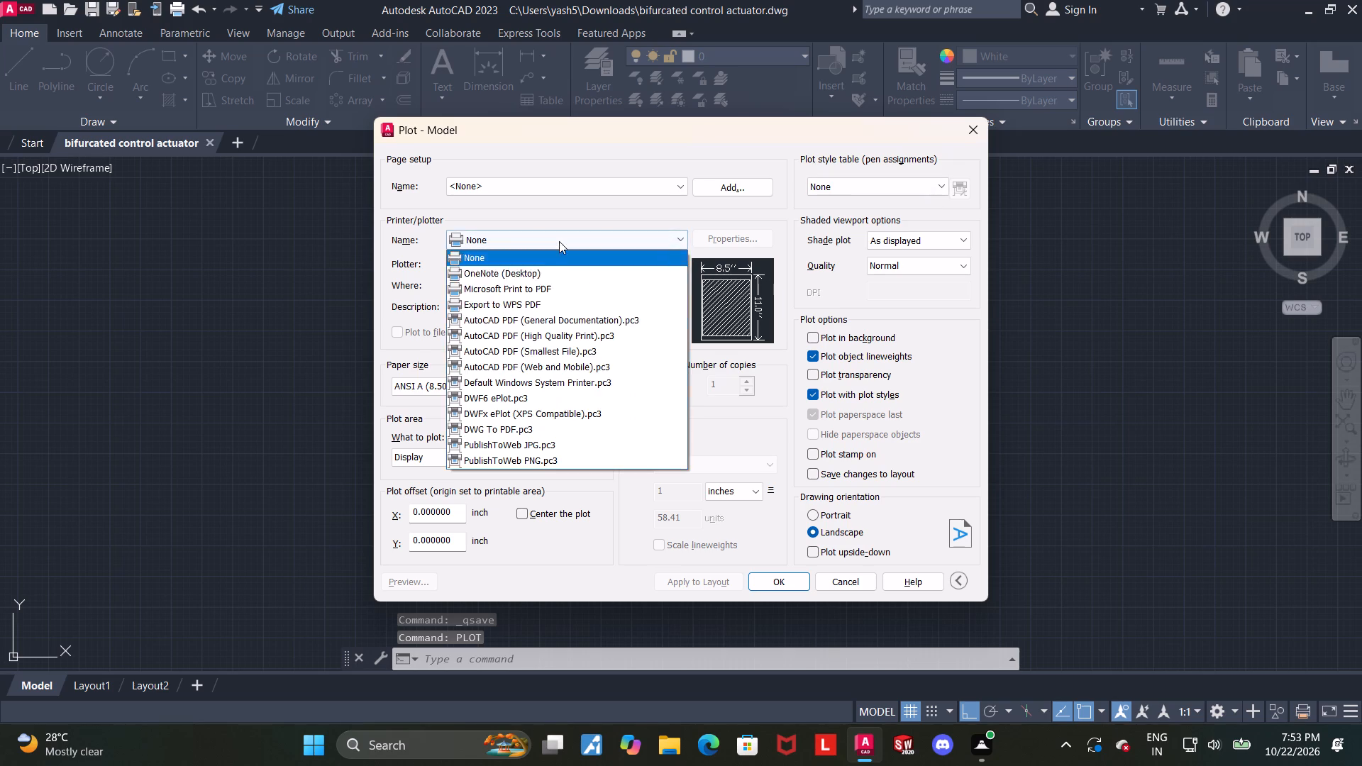
pyautogui.click(521, 424)
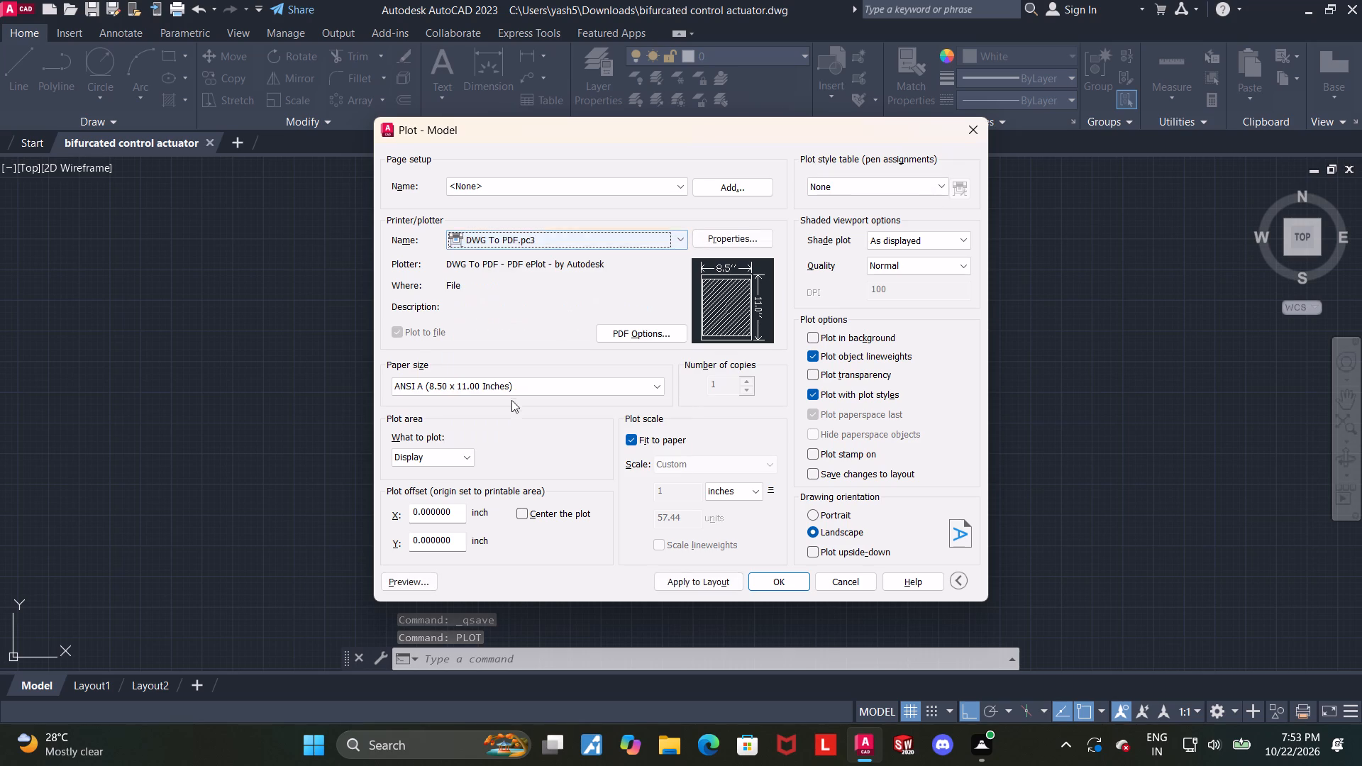
pyautogui.click(511, 391)
pyautogui.scroll(-15, 499, 589)
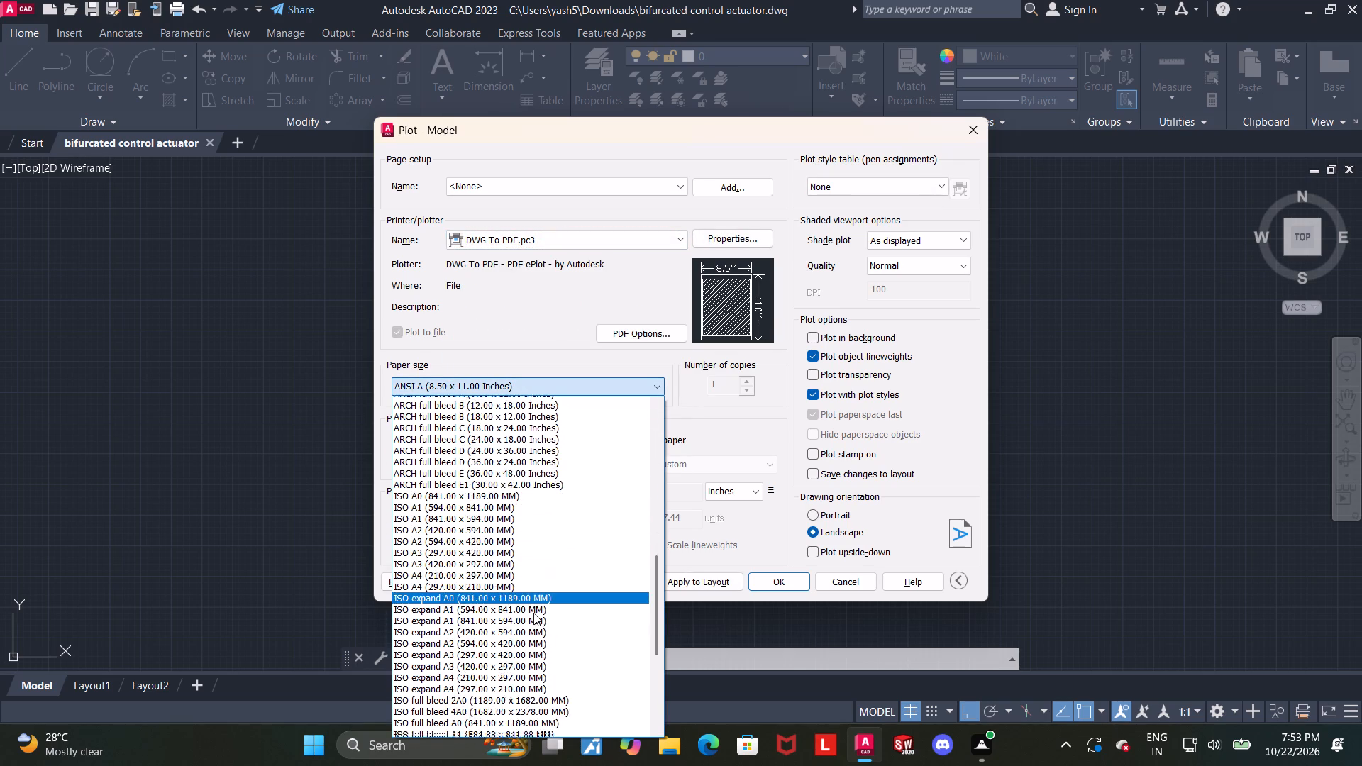
pyautogui.click(514, 538)
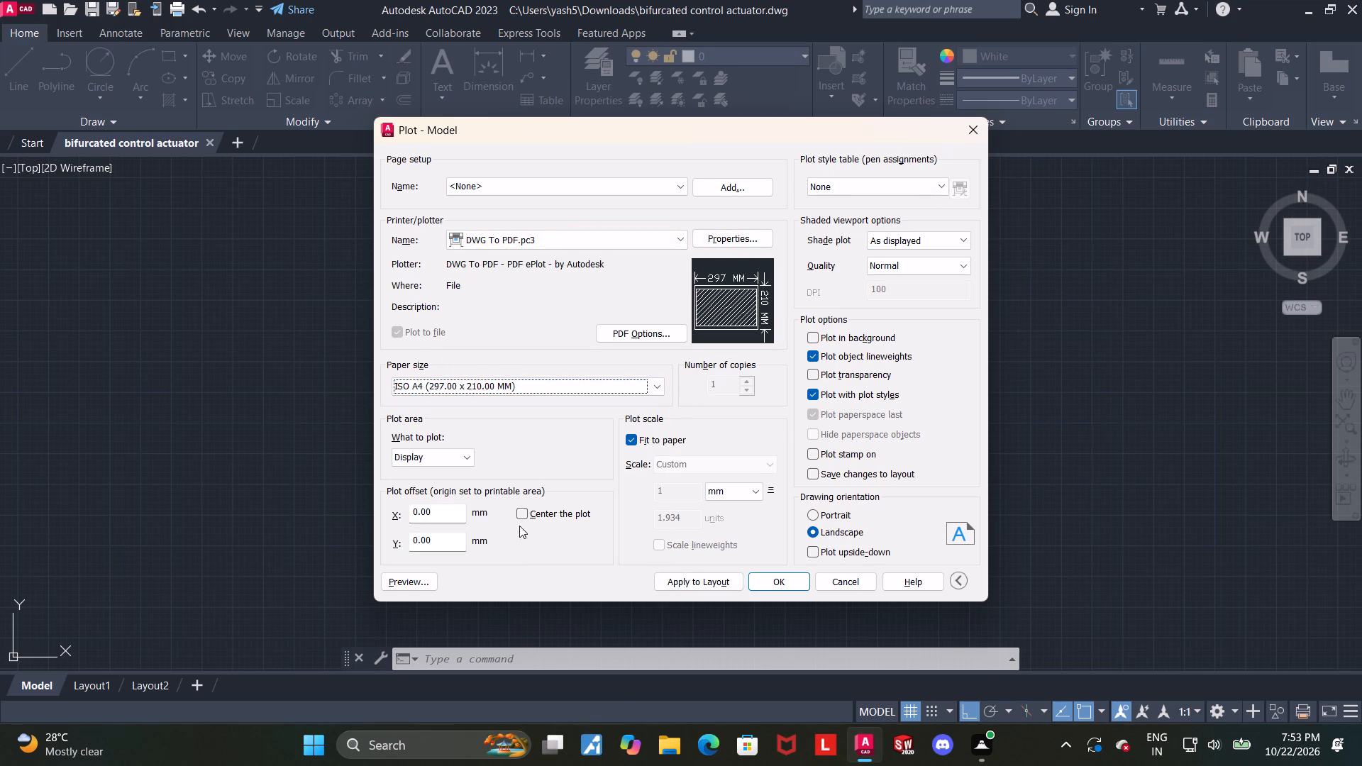
pyautogui.click(521, 510)
# Set the plot area to a window enclosing the whole part with all its dimensions.
pyautogui.click(465, 457)
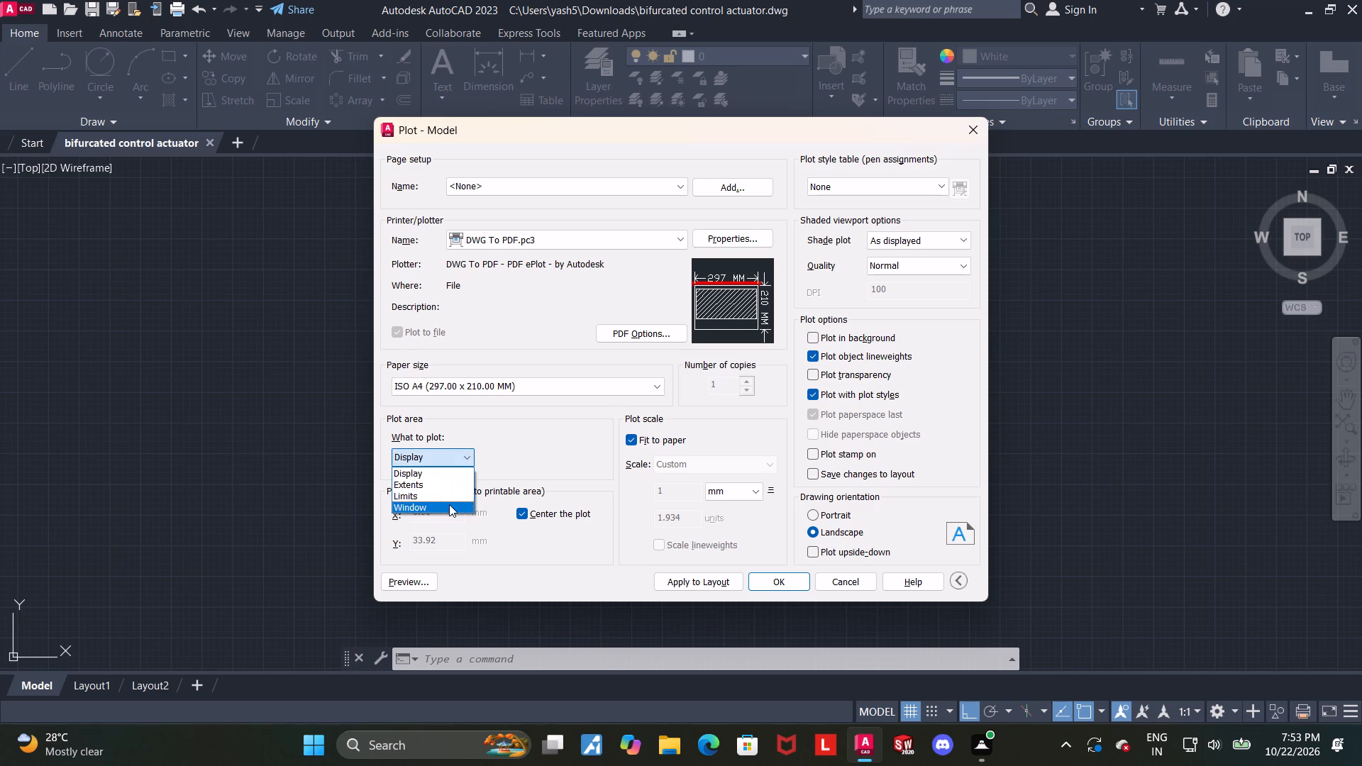
pyautogui.click(449, 504)
pyautogui.click(271, 199)
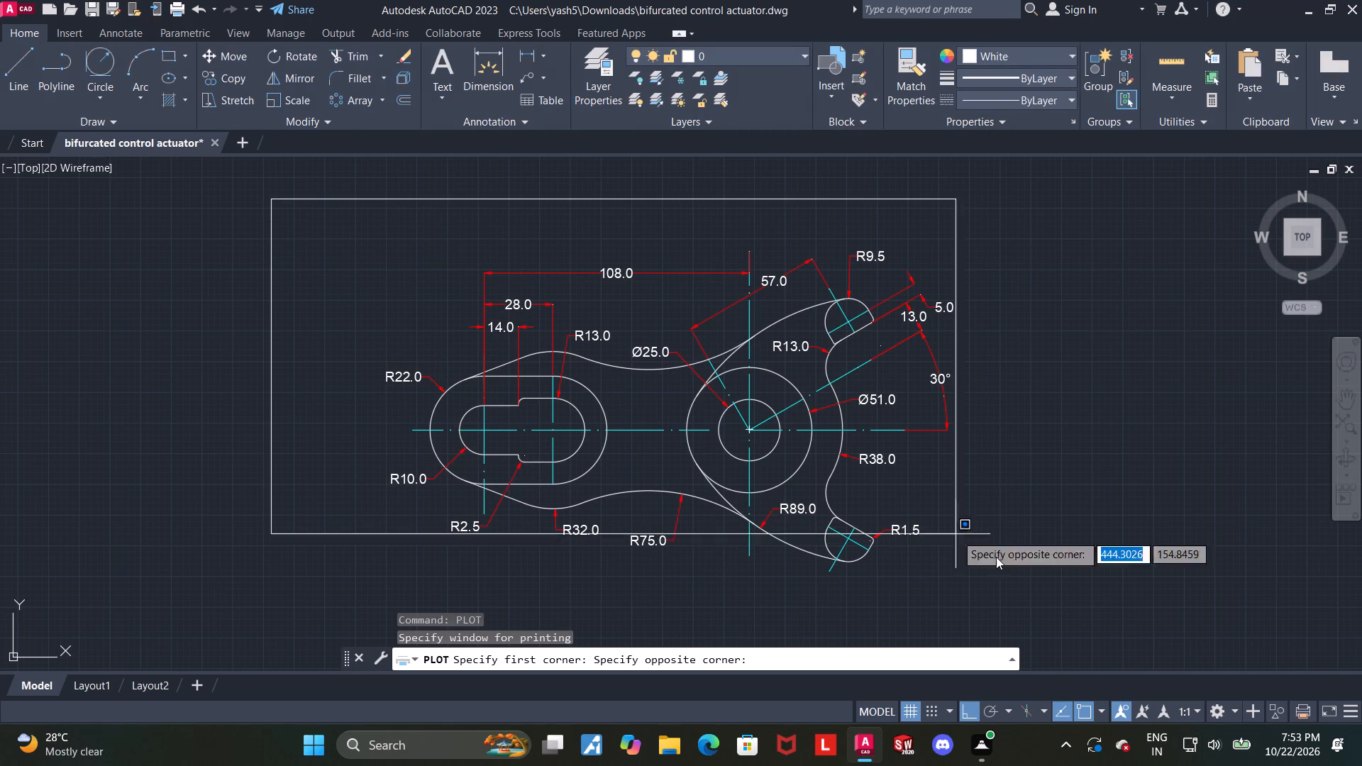
pyautogui.click(1089, 590)
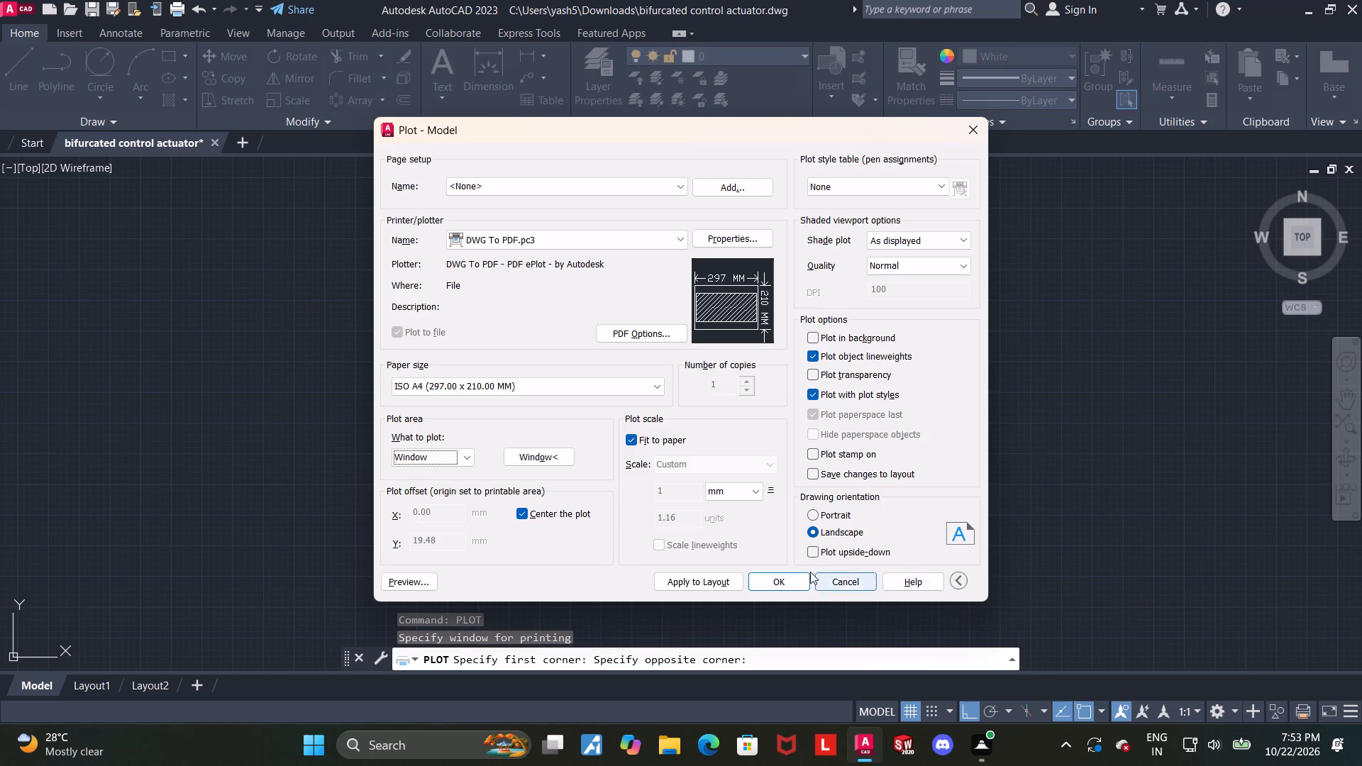
# Run the plot and save the PDF in the Downloads folder under the proposed file name.
pyautogui.click(801, 573)
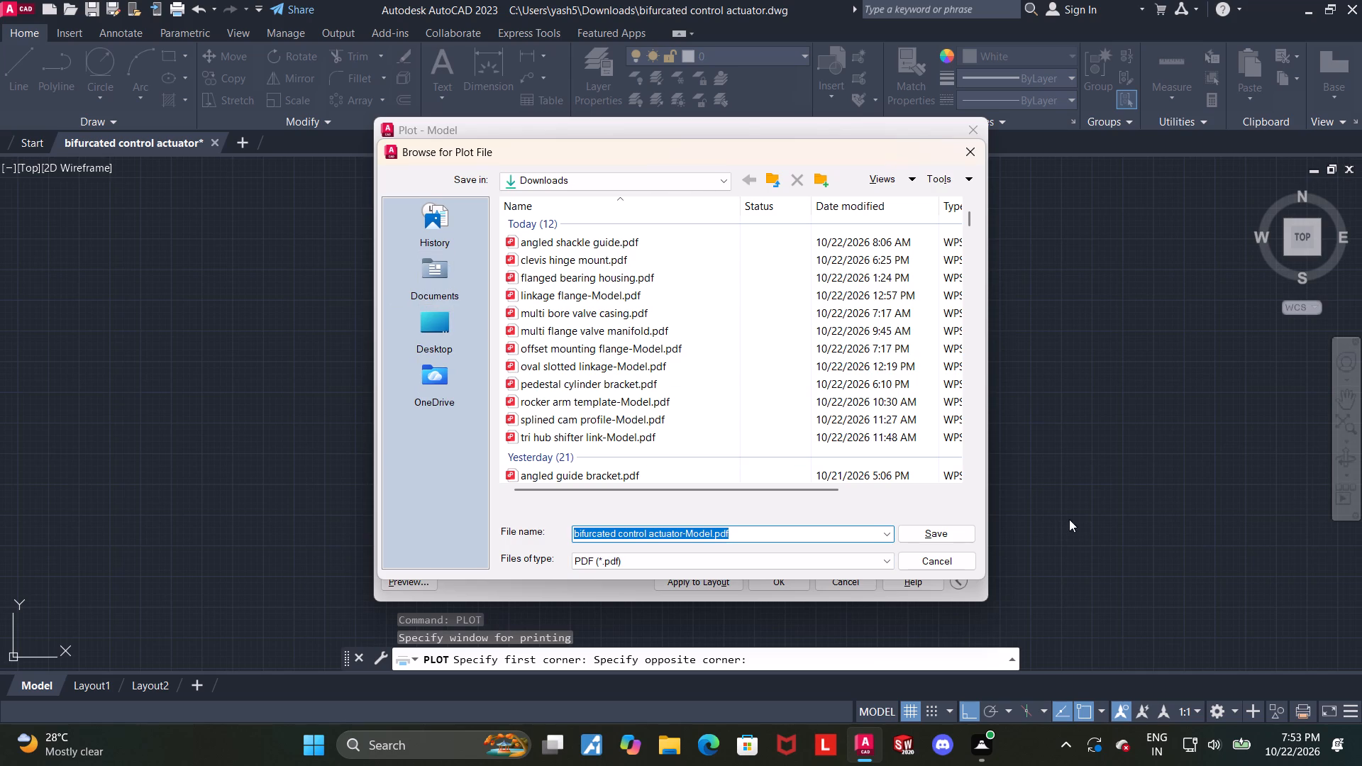
pyautogui.click(965, 531)
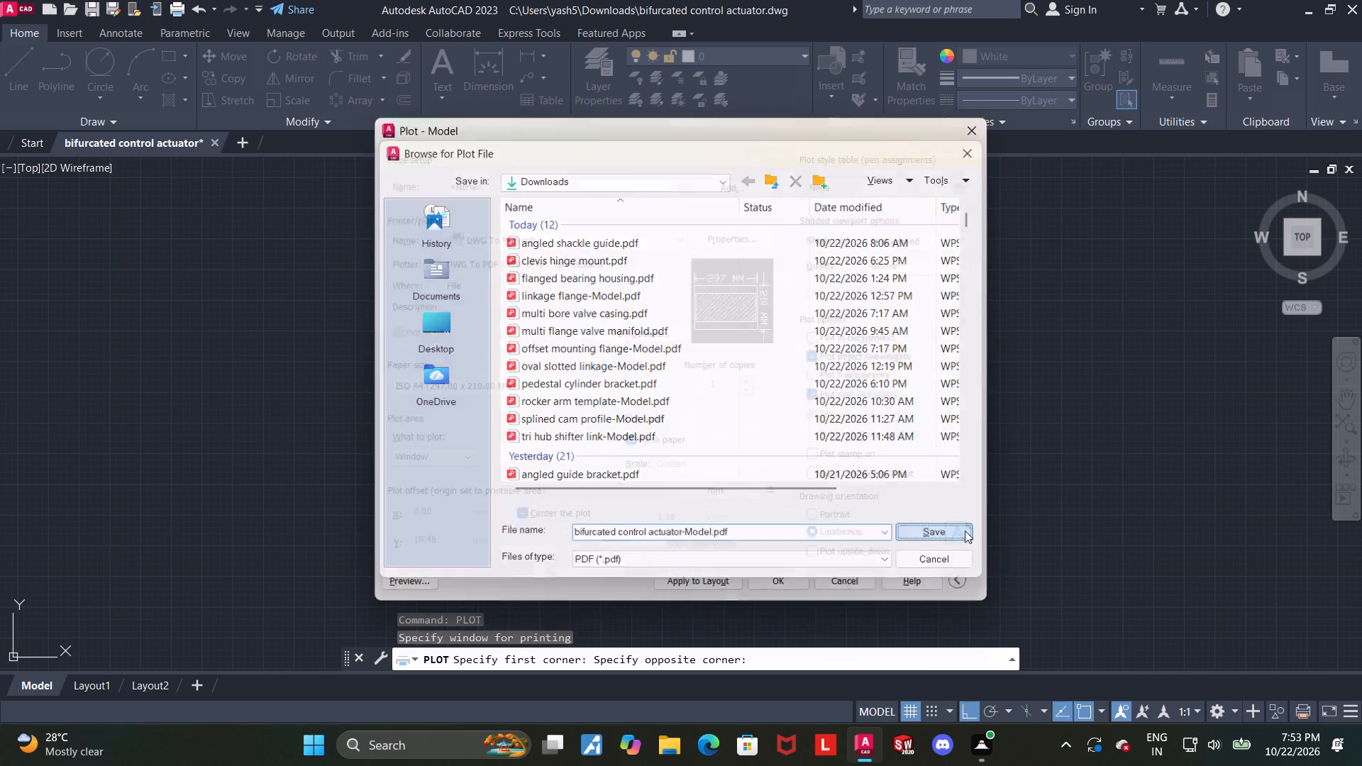